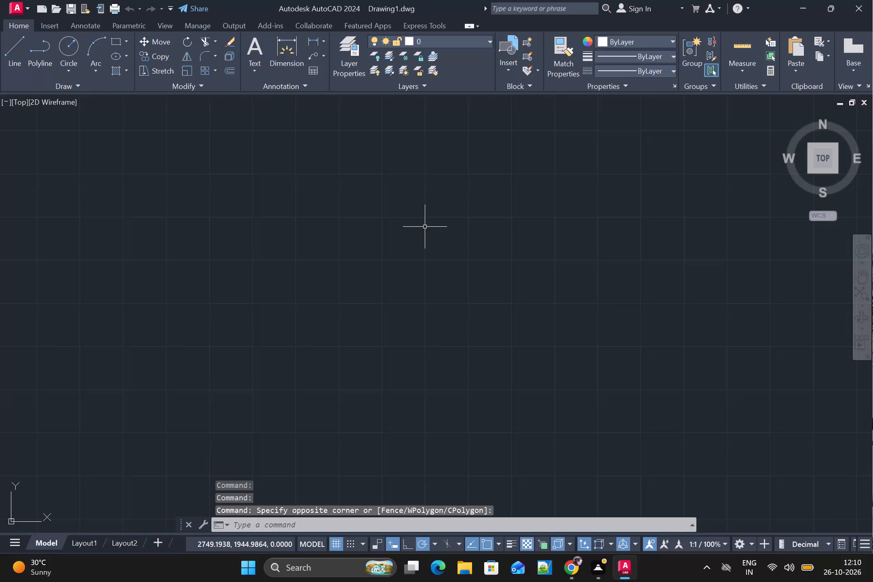
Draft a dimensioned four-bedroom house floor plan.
Modify the ISO-25 dimension style so dimension lines are red and both extension lines are suppressed.
key(d)
key(Return)
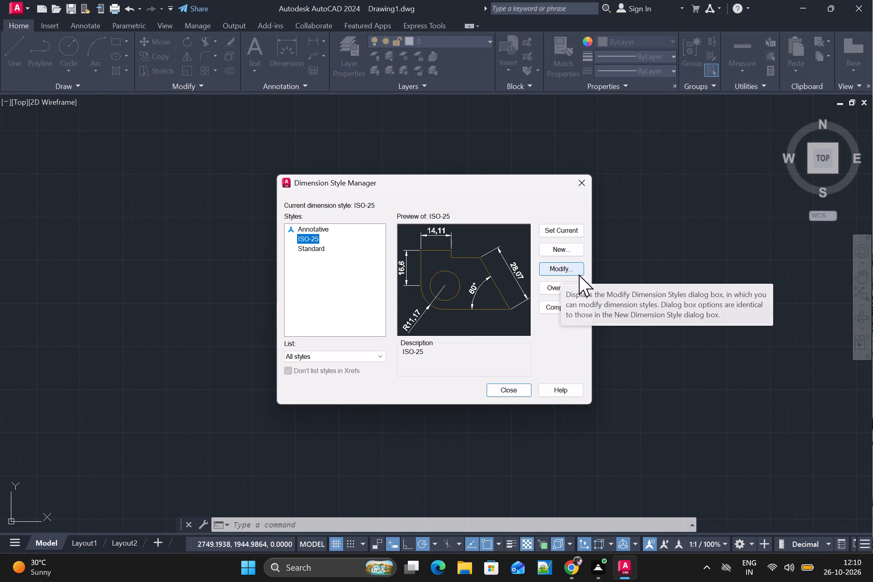
click(564, 274)
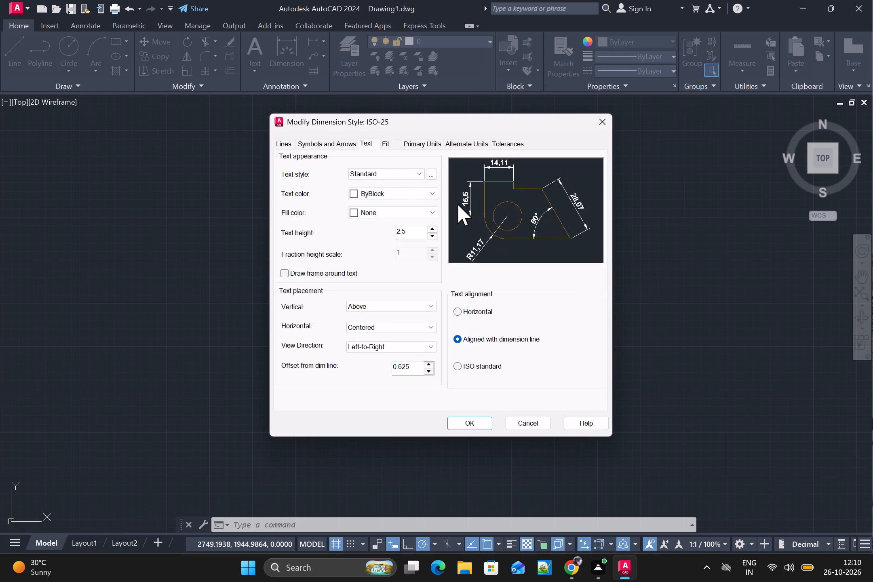
click(288, 139)
click(291, 145)
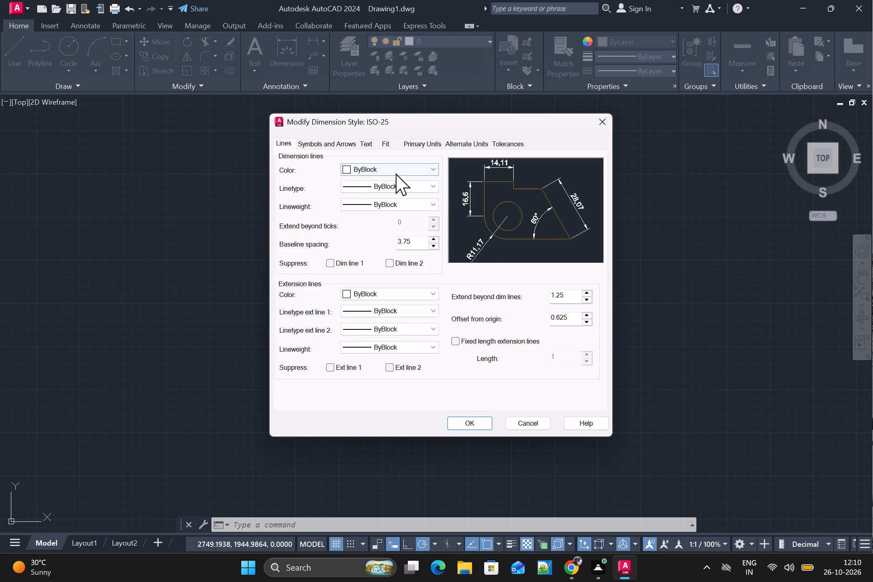
click(394, 173)
click(385, 206)
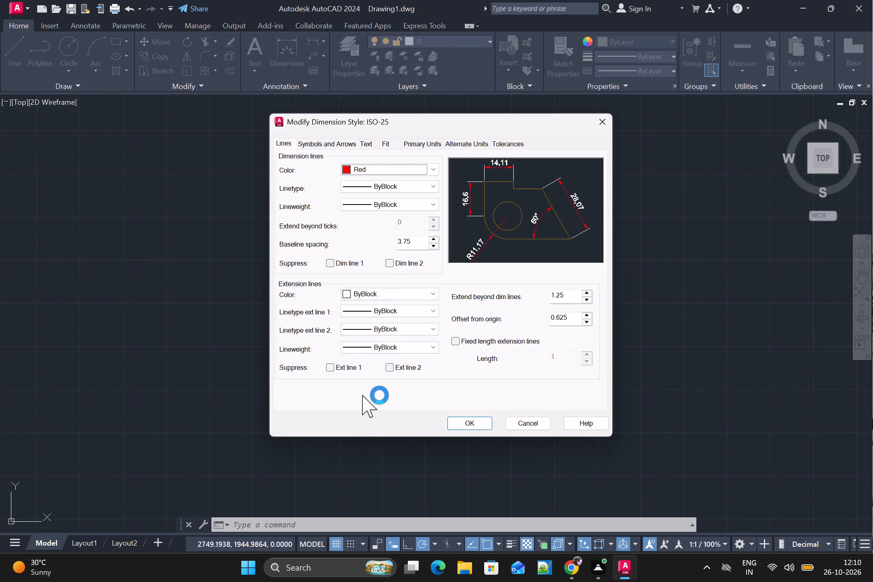
click(346, 369)
click(404, 370)
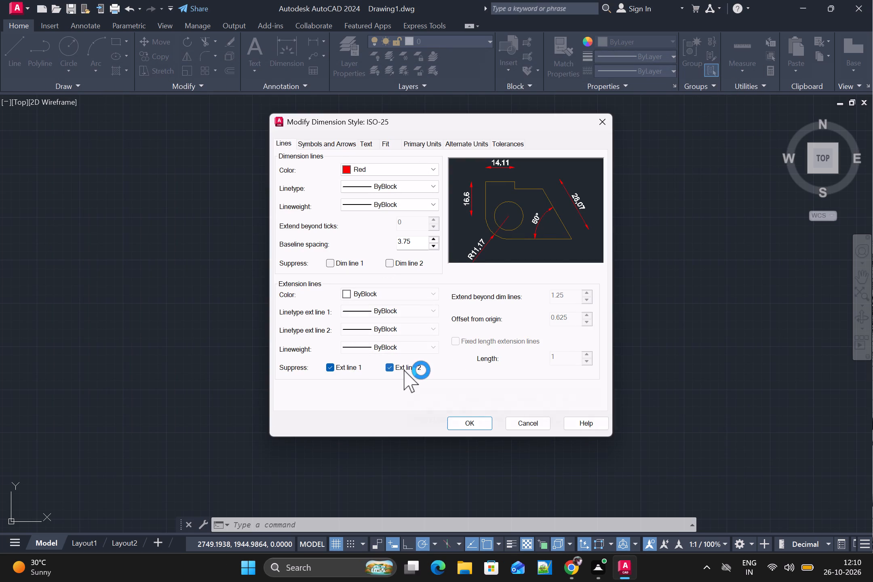
Set the dimension style's first and second arrowheads to Architectural tick.
click(331, 146)
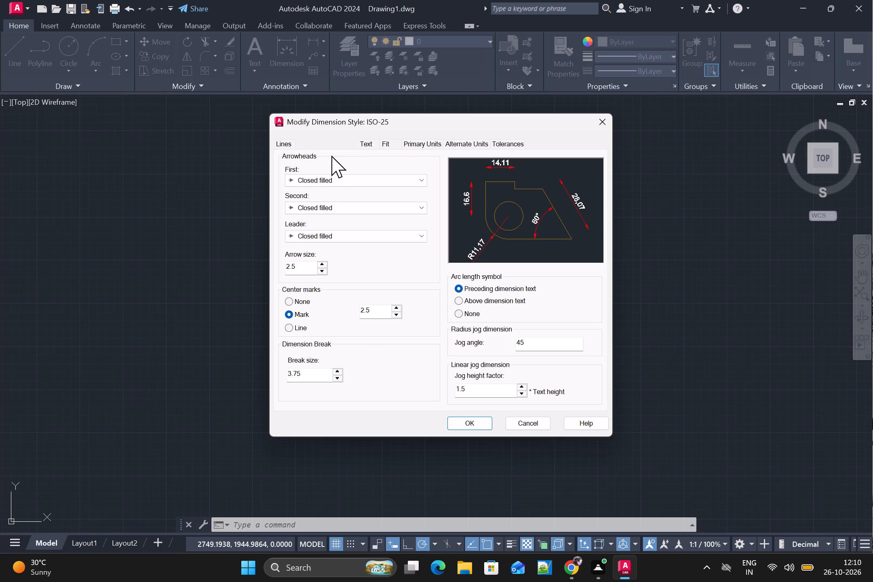
click(323, 181)
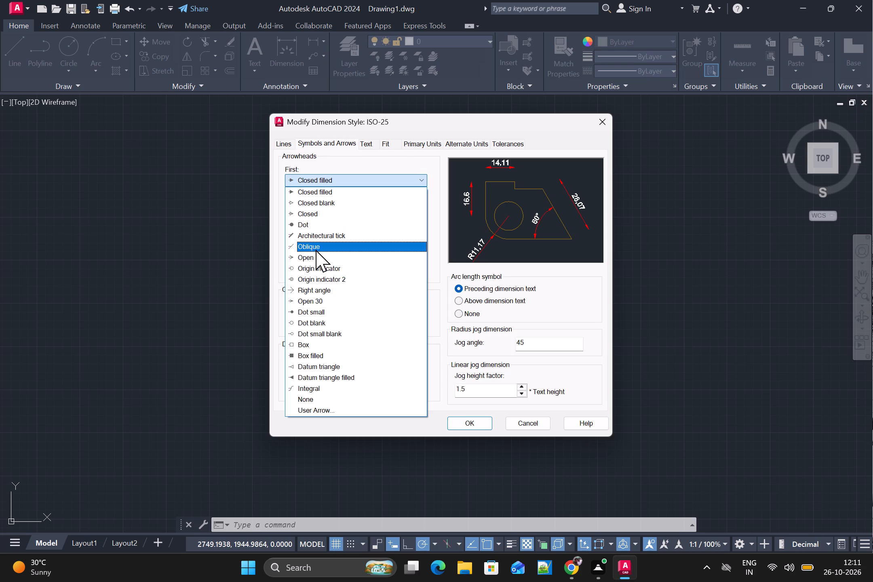
click(319, 238)
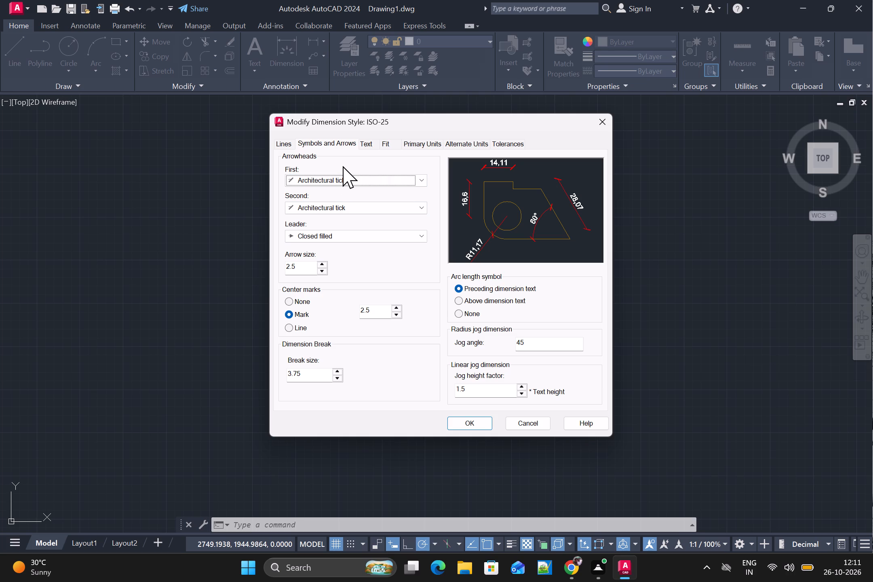
Set the dimension text color to Green.
click(367, 143)
click(384, 143)
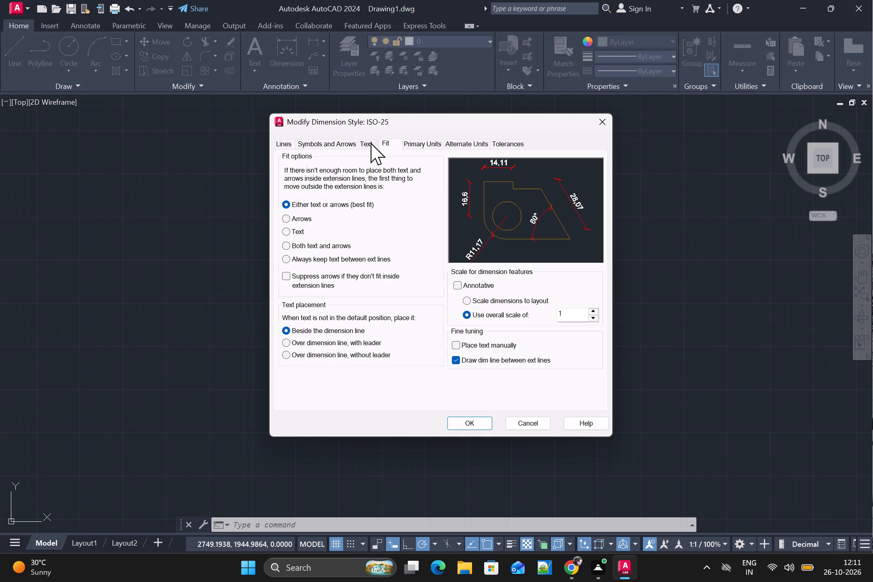
click(366, 144)
click(375, 194)
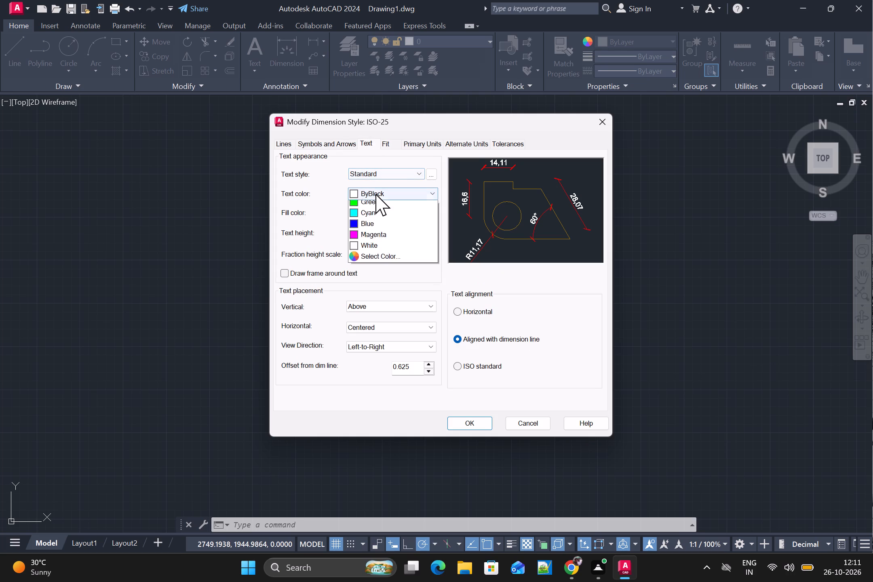
click(368, 246)
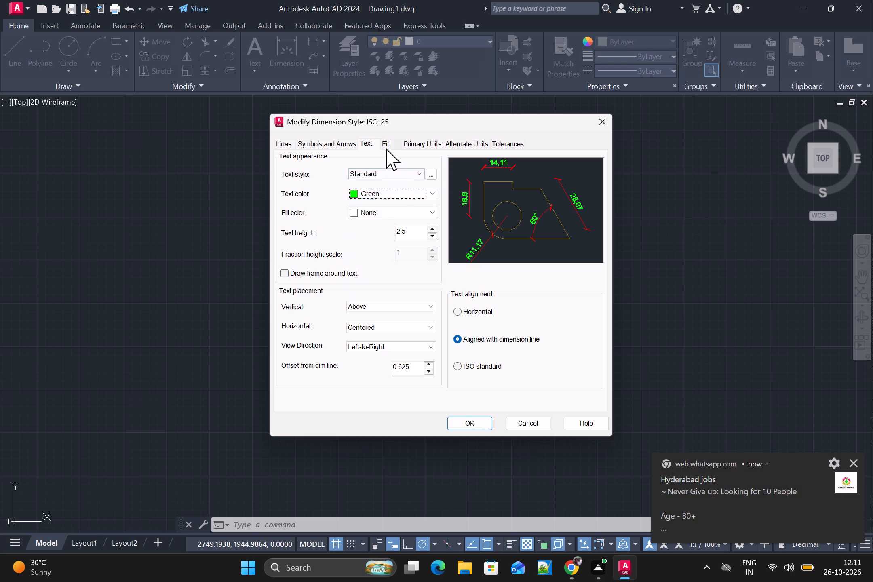
Set the dimension style's primary unit format to Architectural with 0'-0" precision and save the style changes.
click(386, 148)
click(409, 145)
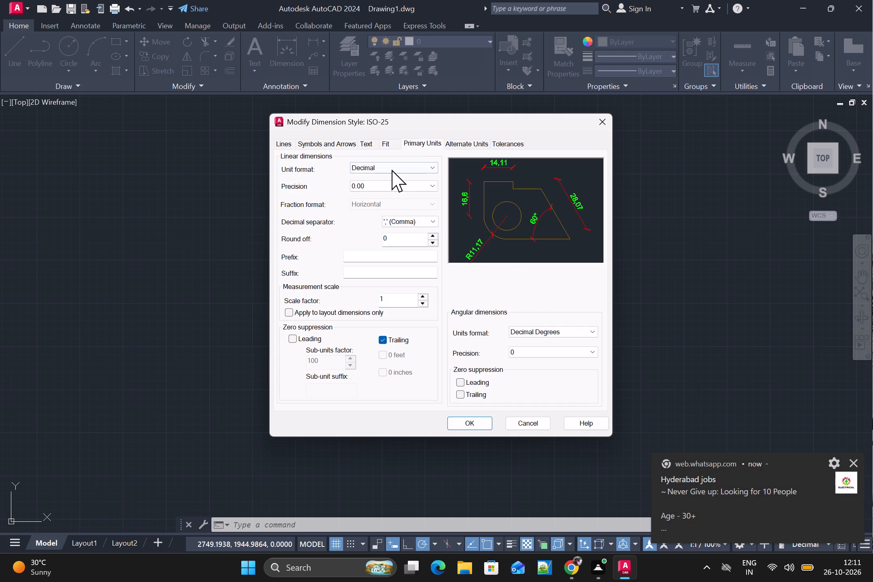
click(390, 167)
click(377, 202)
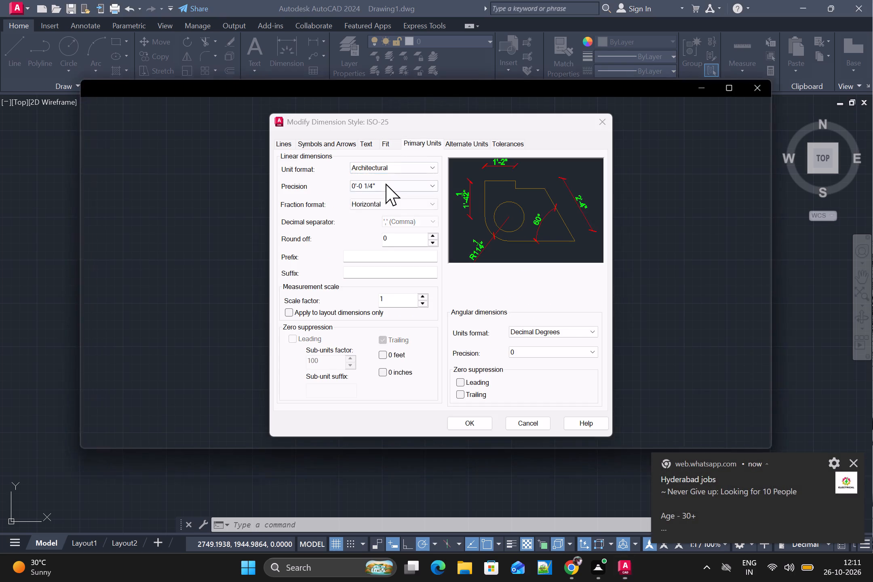
click(386, 183)
click(393, 186)
click(389, 194)
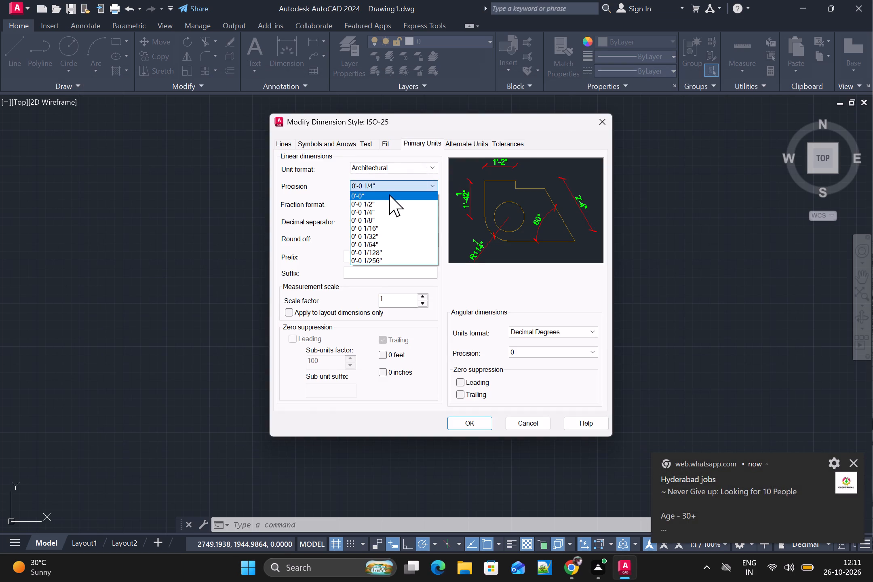
click(471, 422)
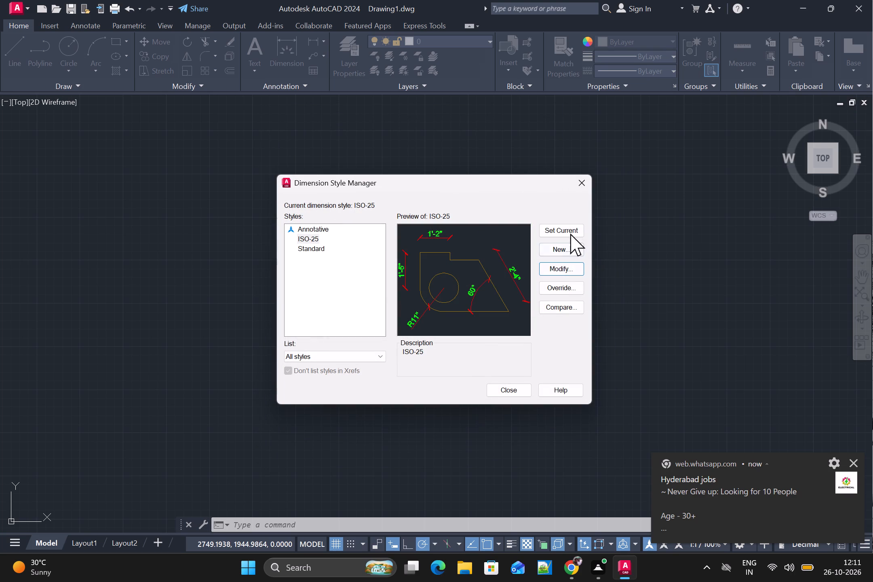
Make ISO-25 the current dimension style and close the style manager.
click(573, 225)
click(510, 392)
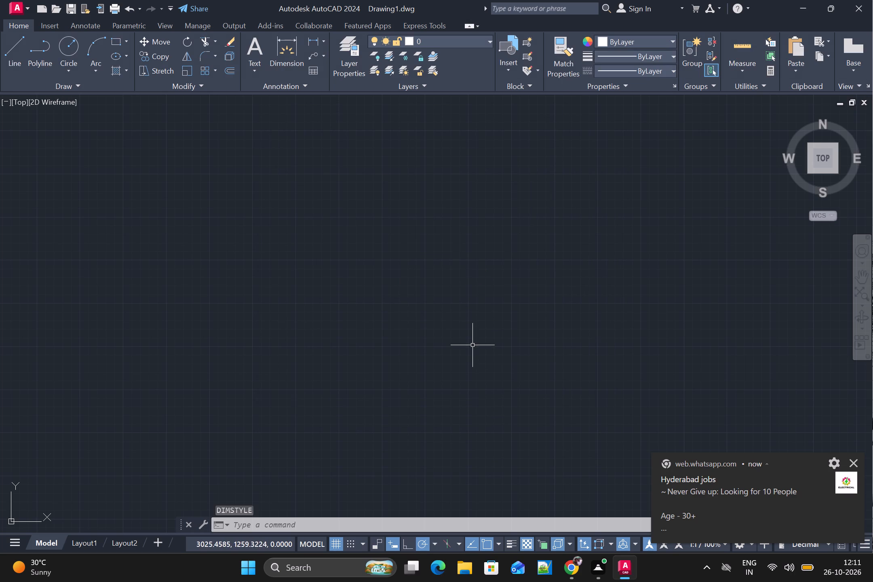
Dismiss the chat notification and turn off the drawing grid.
click(855, 459)
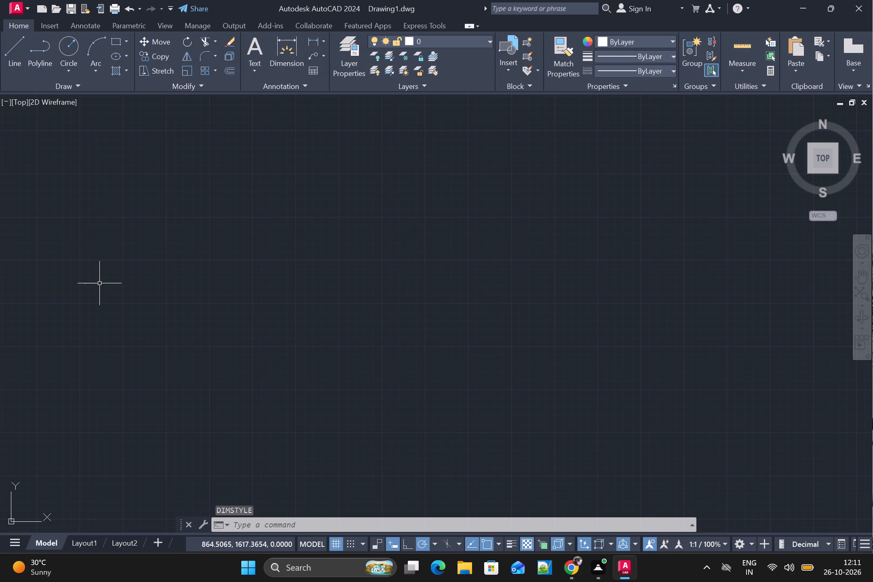
click(339, 549)
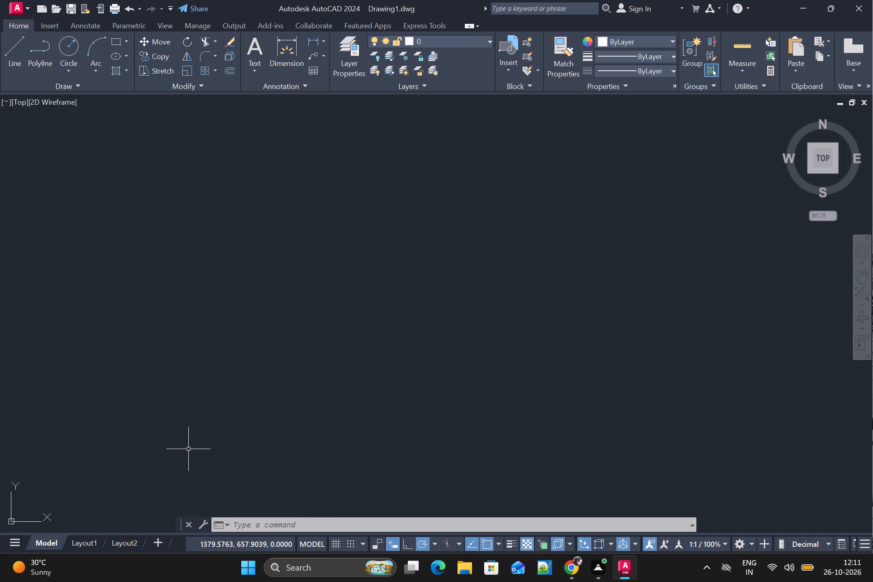
Configure the drawing units to Architectural length with 0'-0" precision and an insertion scale in Inches.
text(UNITS)
key(Return)
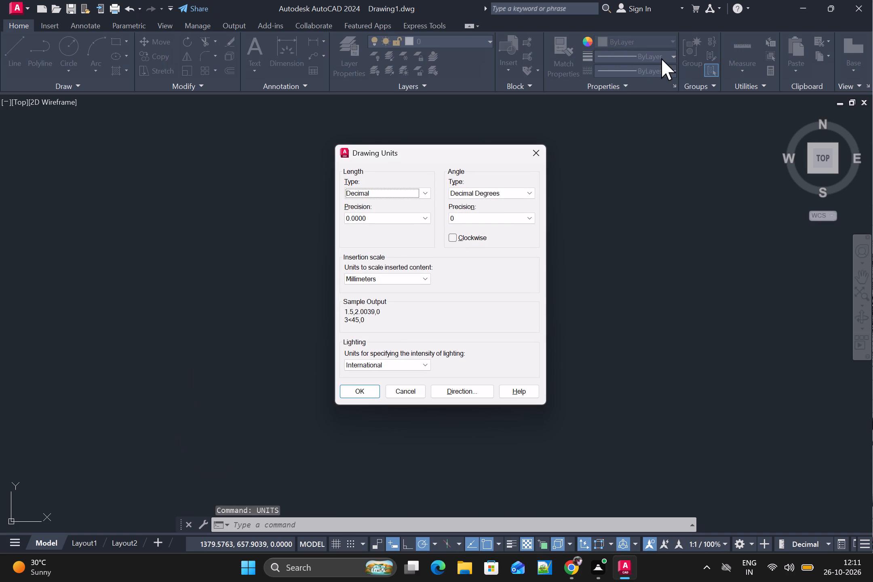
click(420, 194)
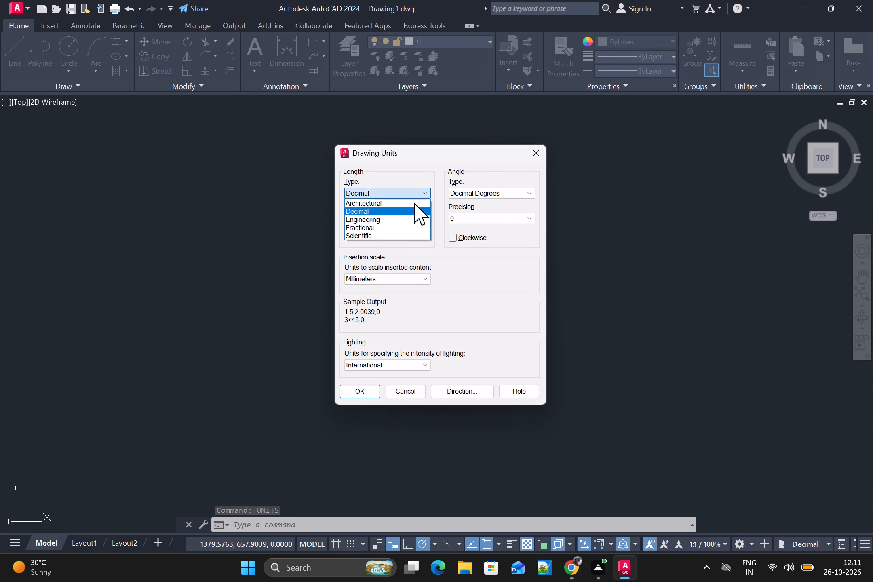
click(396, 204)
click(375, 224)
click(385, 219)
click(371, 229)
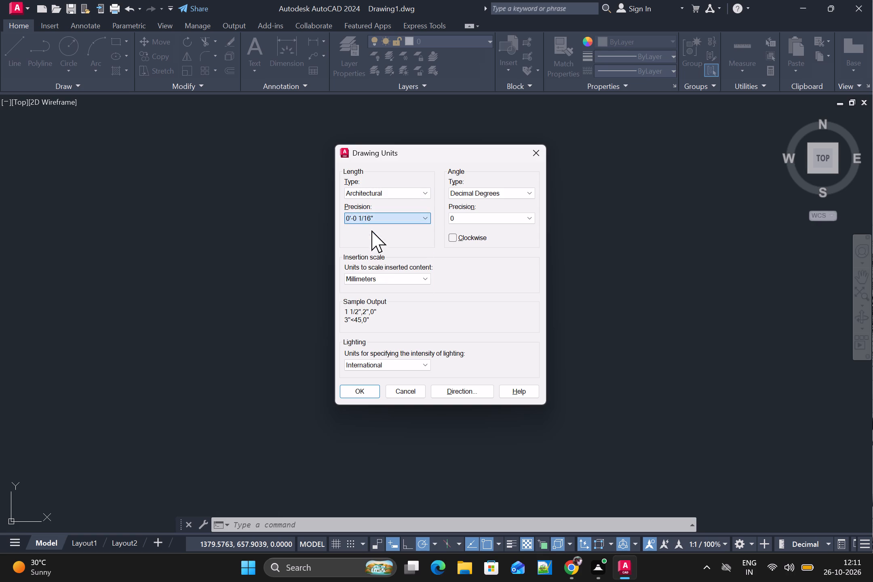
click(411, 273)
click(402, 281)
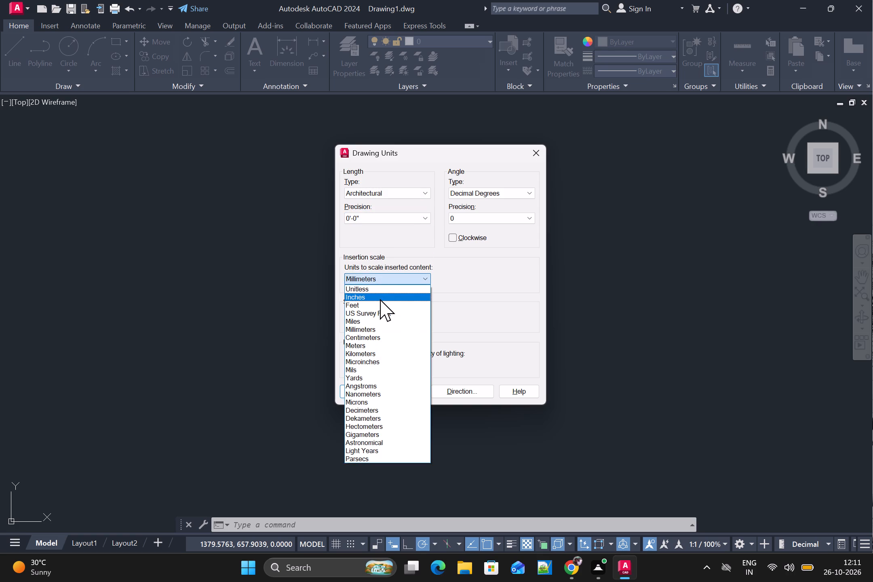
click(380, 299)
click(364, 394)
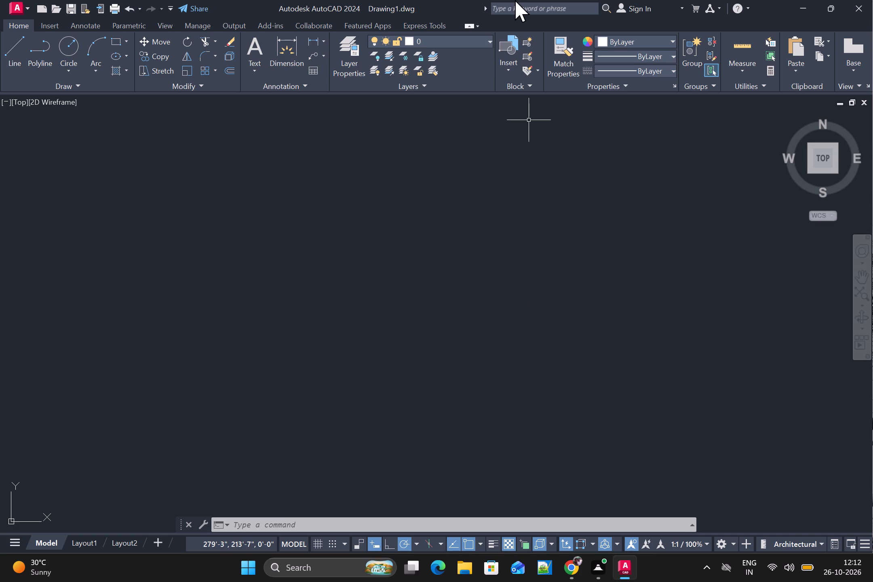
Draw a rectangle 51'9" wide and 53'5" high in the empty drawing area.
text(REC)
key(Return)
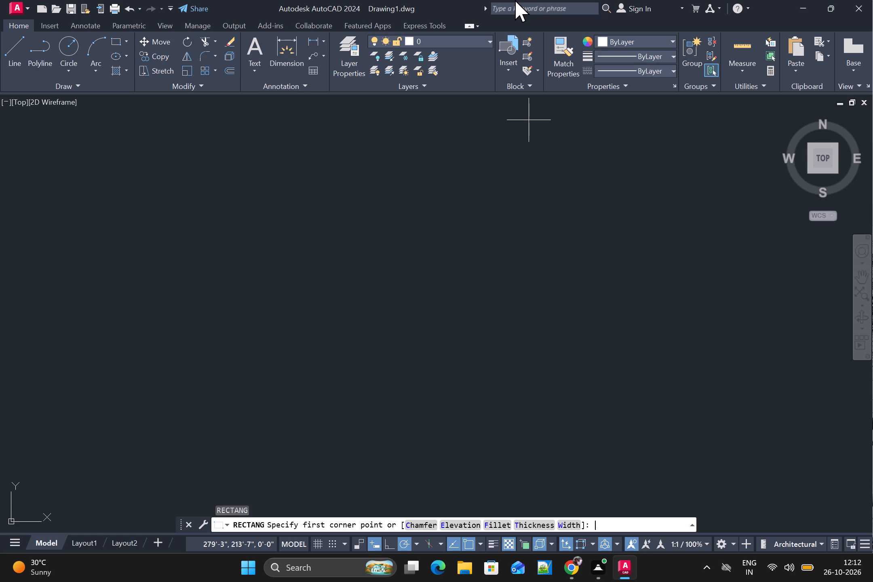
click(242, 205)
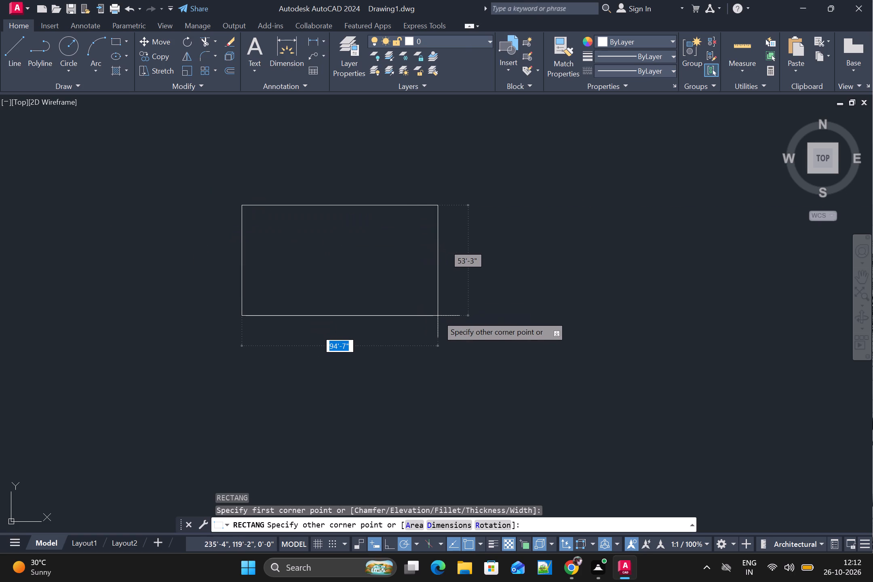
key(4)
key(BackSpace)
key(5)
text(1')
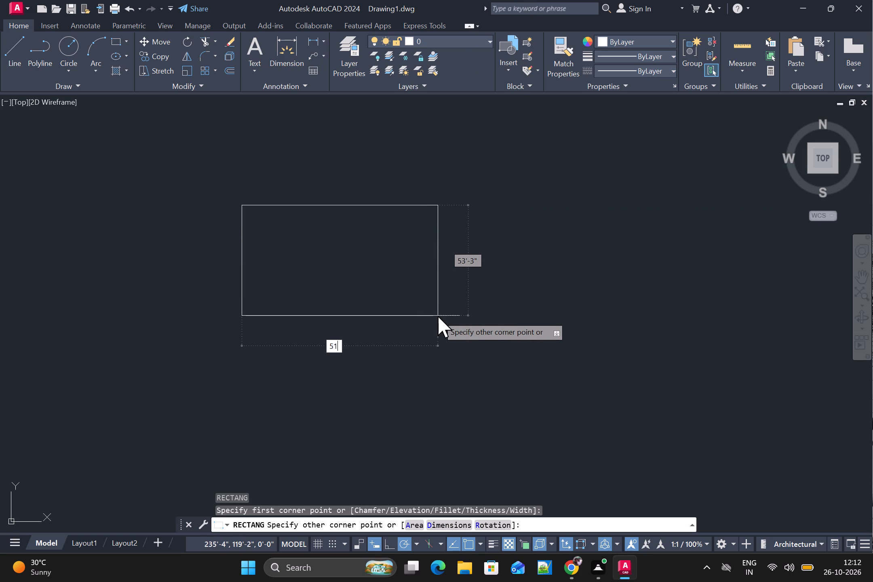
text(9")
key(Tab)
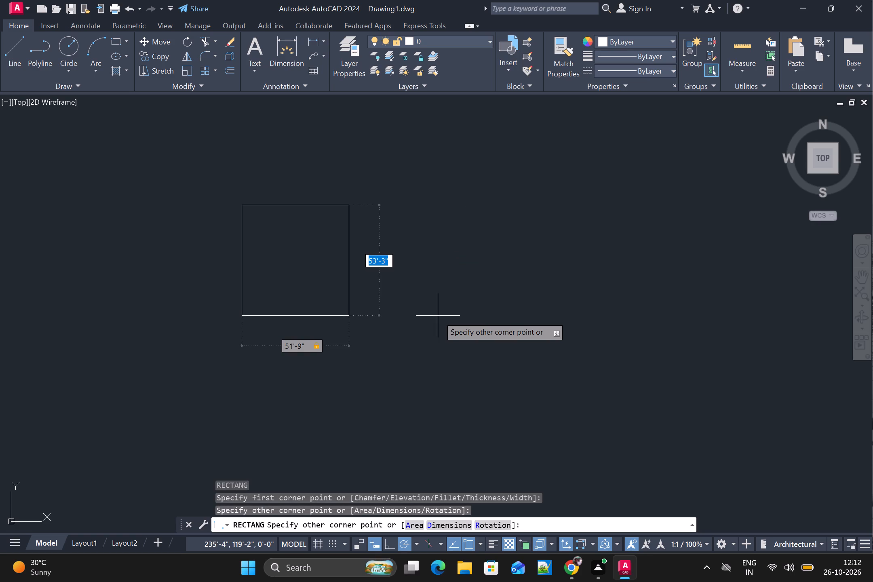
text(53)
text('5")
key(Return)
Dismiss the OneDrive backup notification.
scroll(323, 298, up, 1)
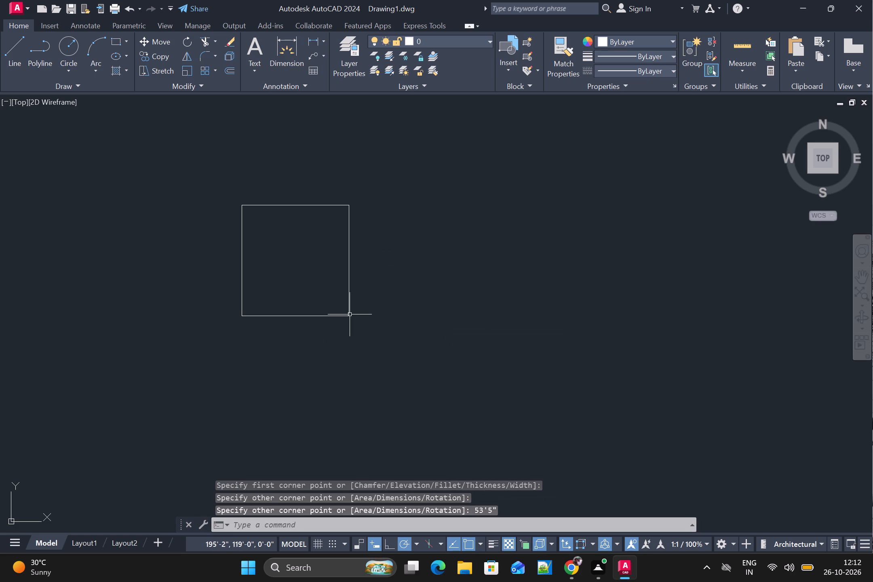
middle_drag(360, 273, 491, 315)
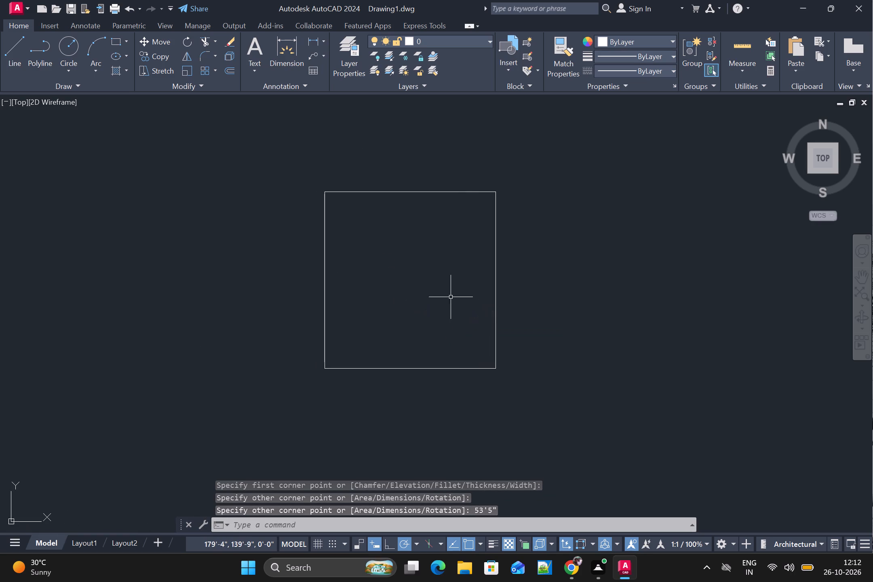
scroll(450, 295, up, 1)
scroll(448, 295, down, 1)
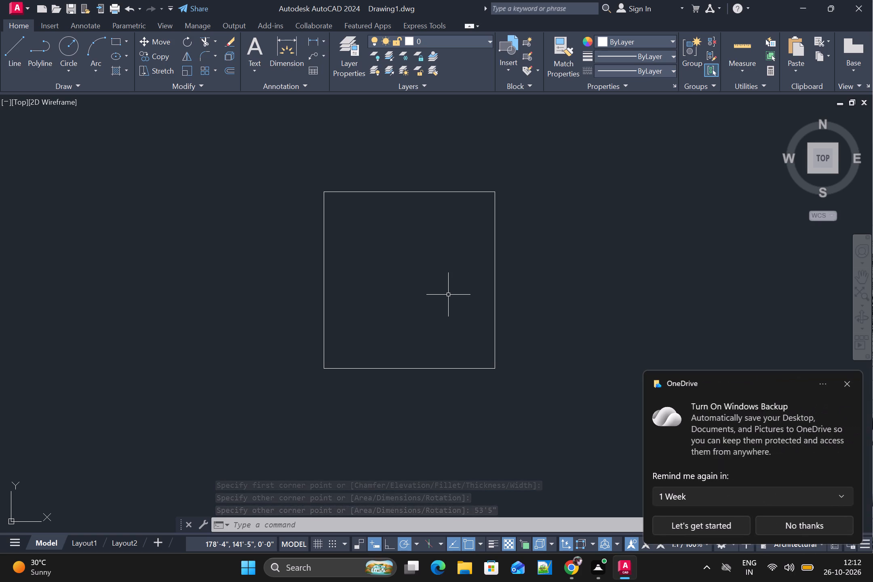
click(849, 380)
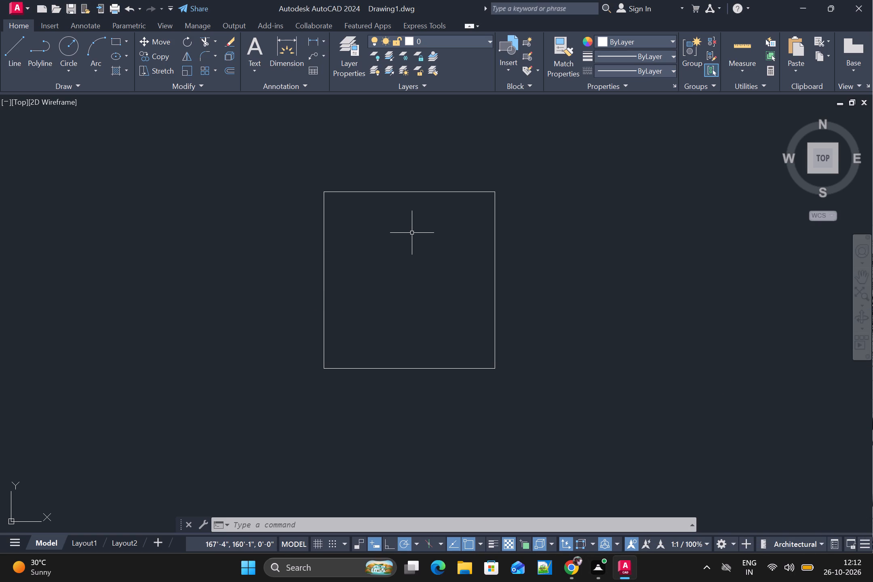
Offset the rectangle inward by 9" with the Through option to form the outer wall thickness.
key(o)
key(Return)
key(t)
key(Return)
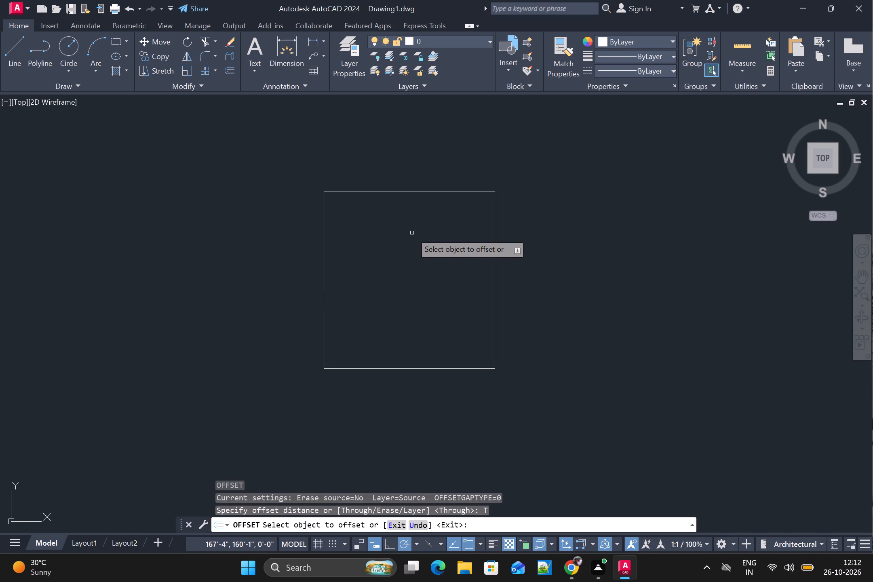
click(408, 191)
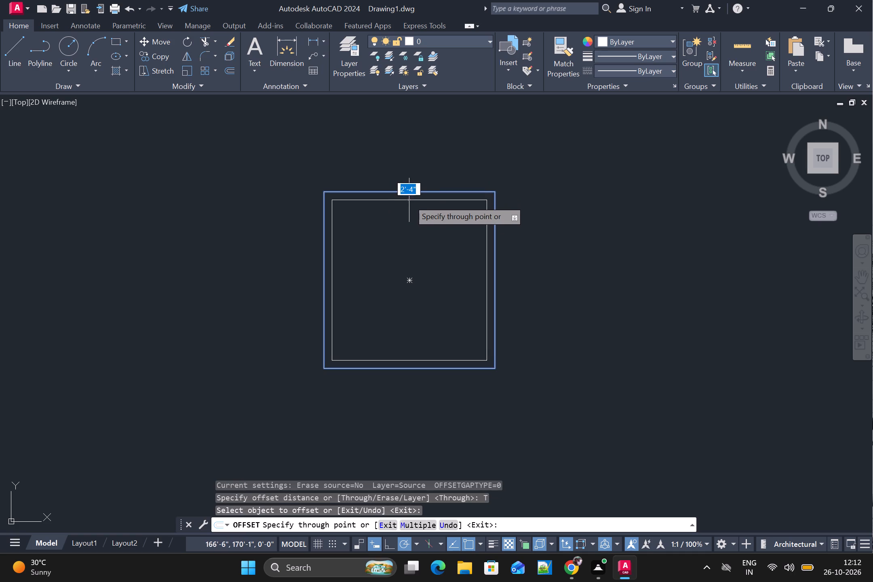
key(9)
key(shift+quotedbl)
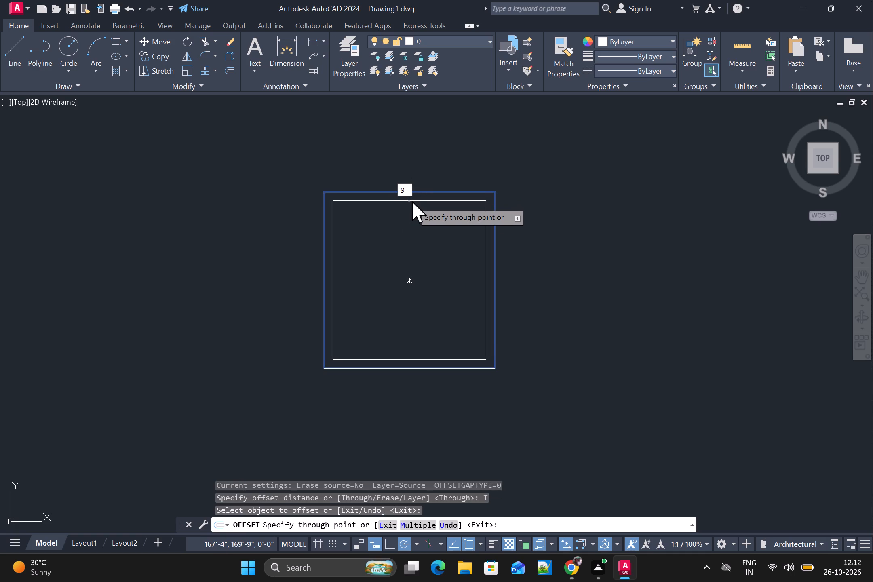
key(Return)
scroll(383, 216, up, 2)
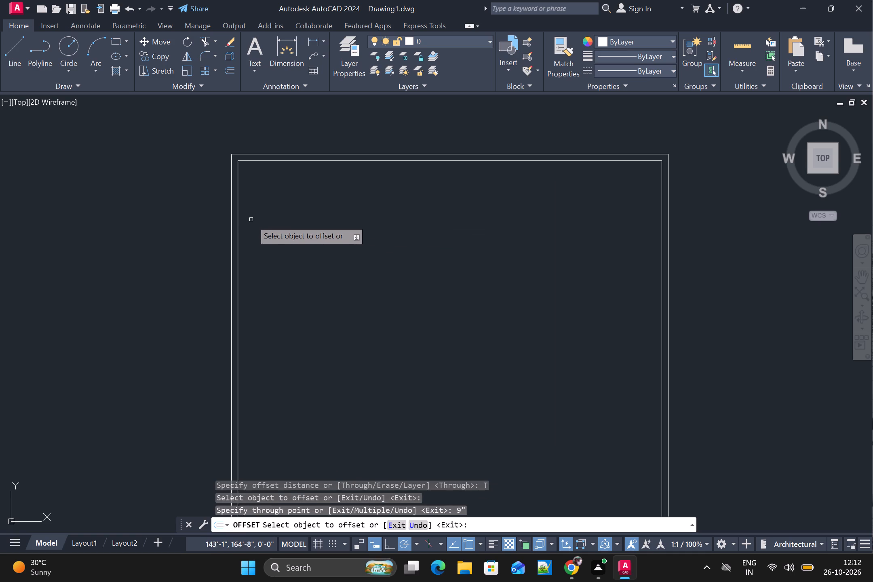
key(Escape)
Explode the inner rectangle into separate lines.
click(238, 228)
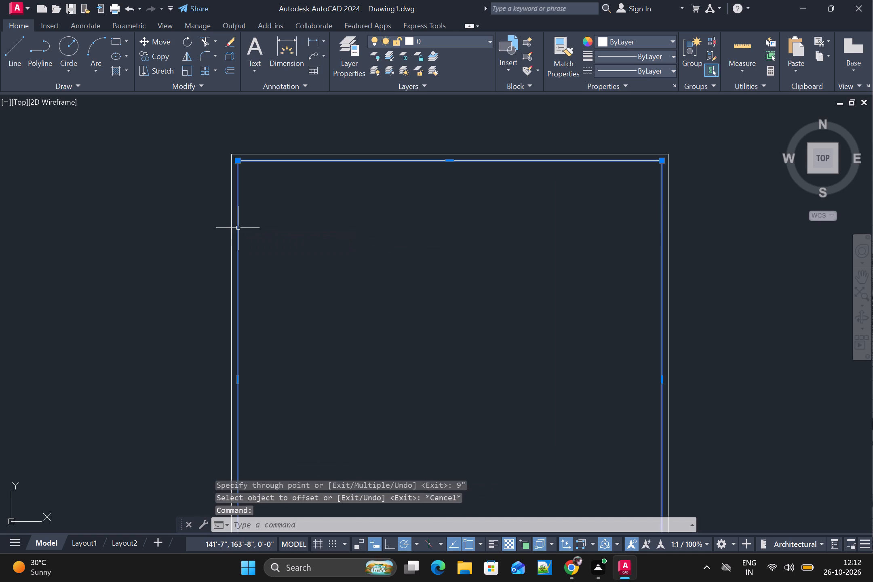
text(EX)
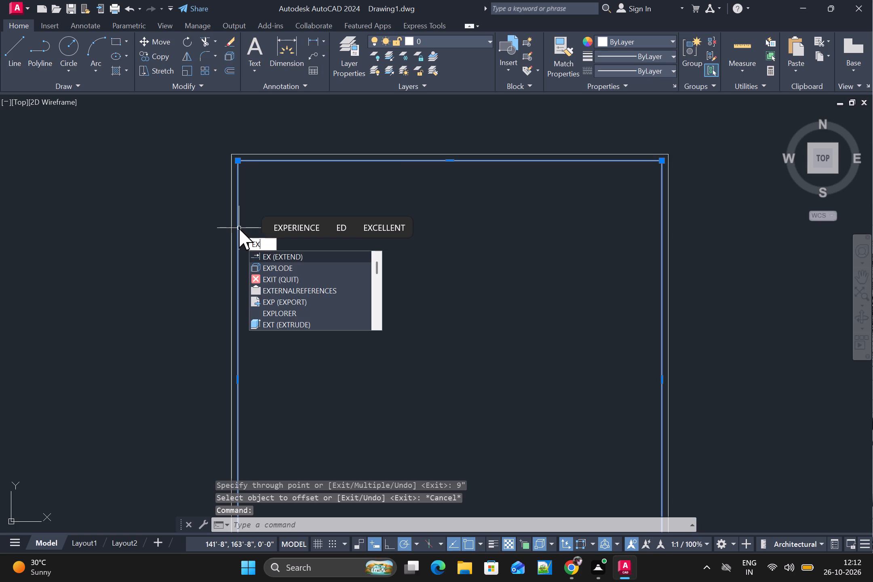
key(Down)
key(Return)
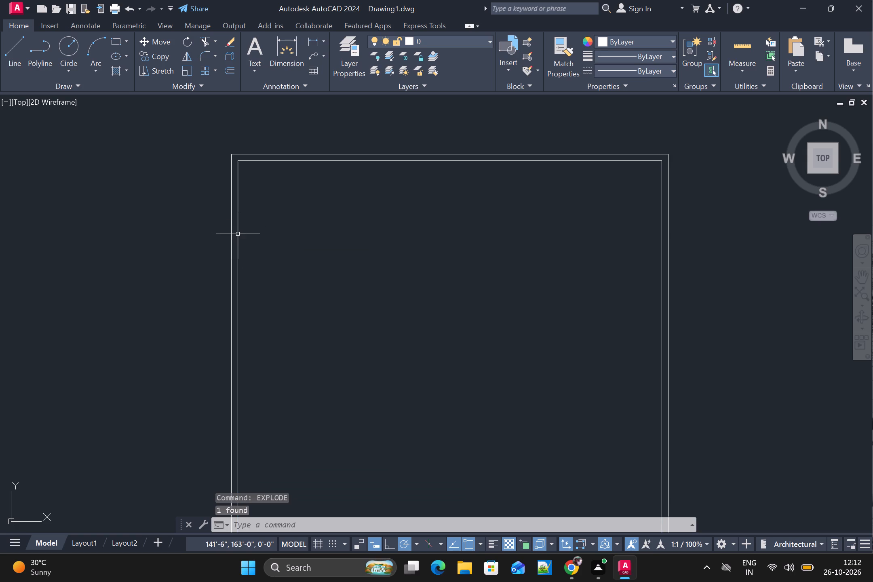
Offset the inner left wall line 17'7" into the plan, and offset that new line 5" further for the partition thickness.
click(238, 234)
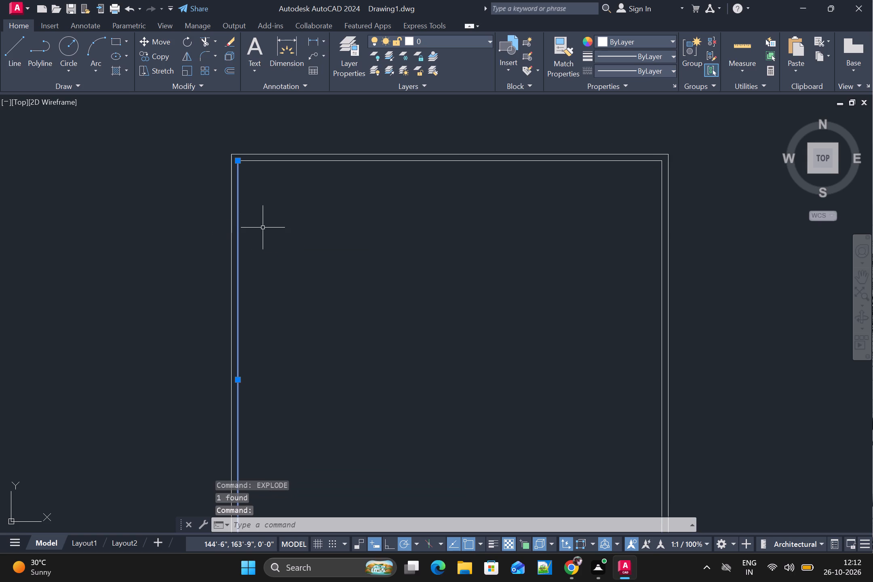
text(O T)
key(space)
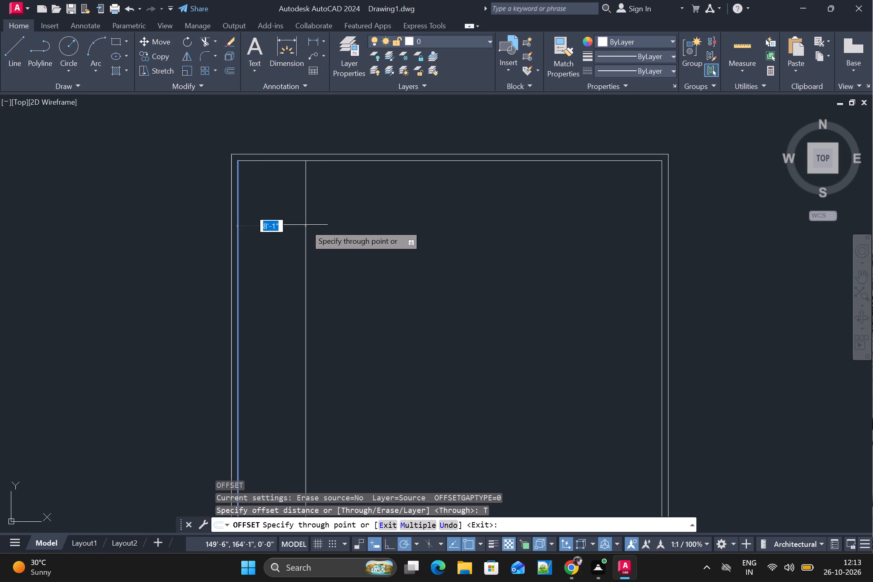
text(17)
key(apostrophe)
text(7")
key(Return)
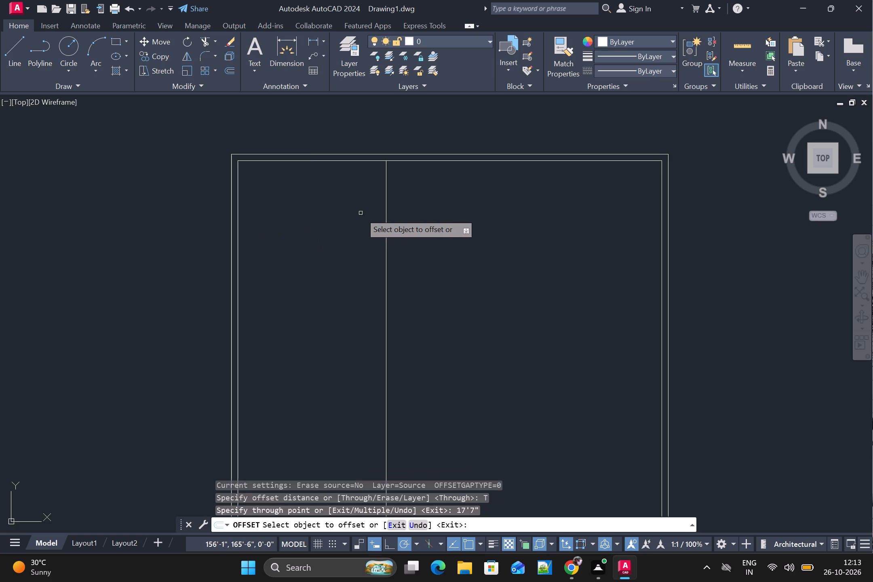
click(387, 209)
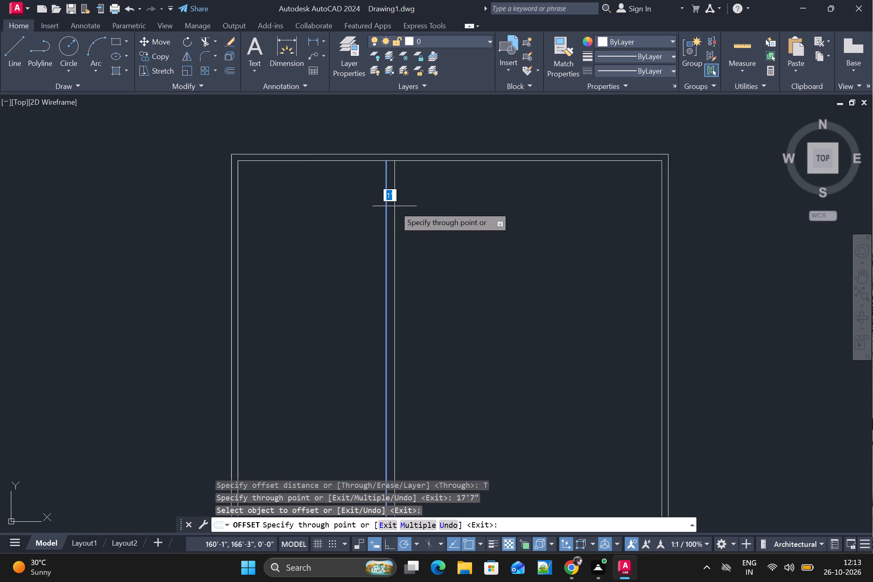
text(5")
key(Return)
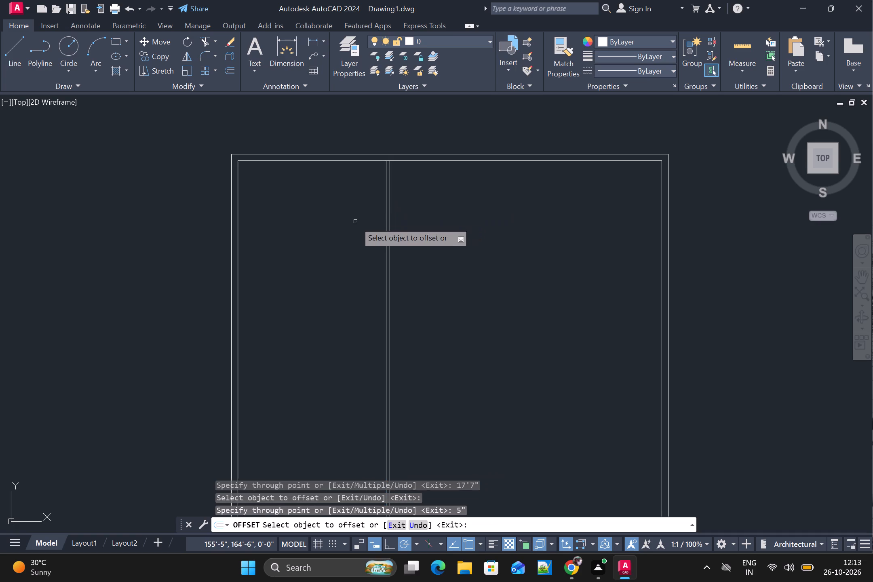
Offset the first partition's right-hand line 13' to the right, and offset the resulting line another 5" for a second partition.
click(390, 205)
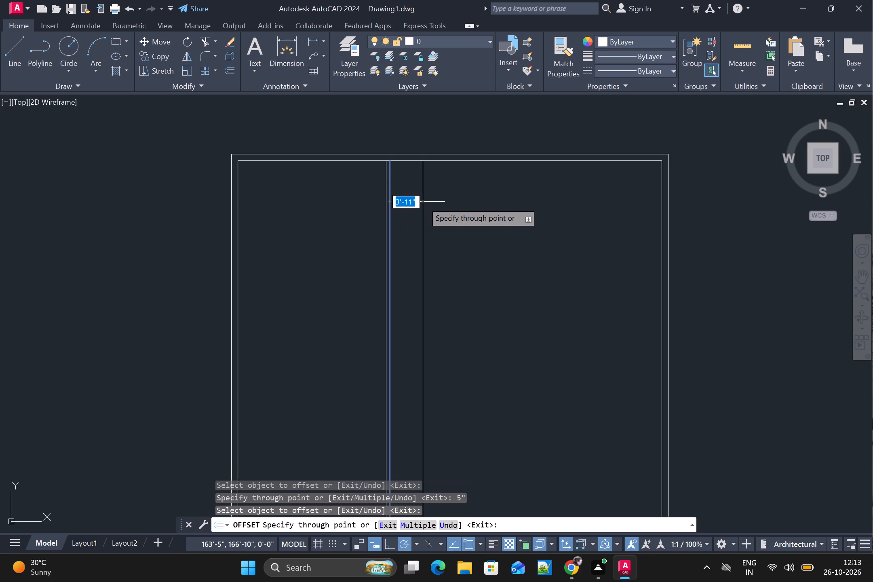
text(13)
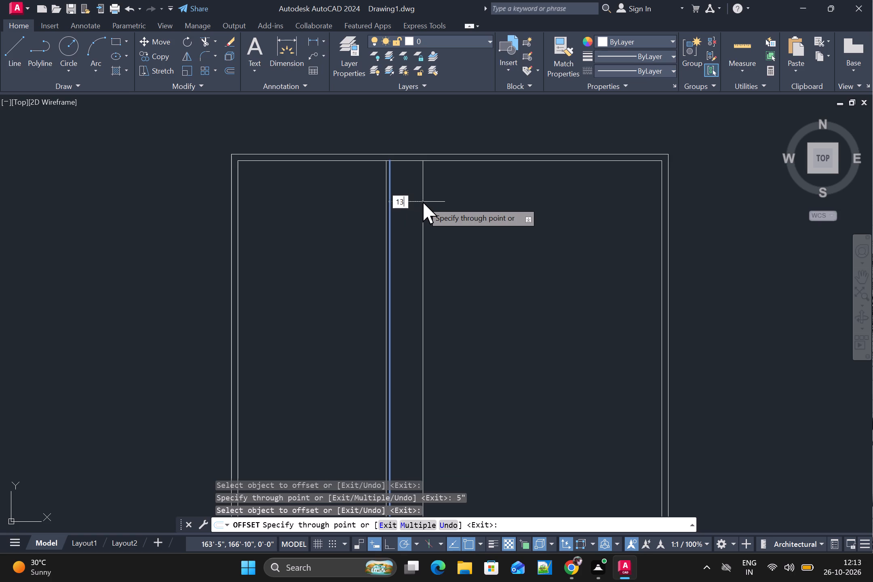
key(apostrophe)
key(Return)
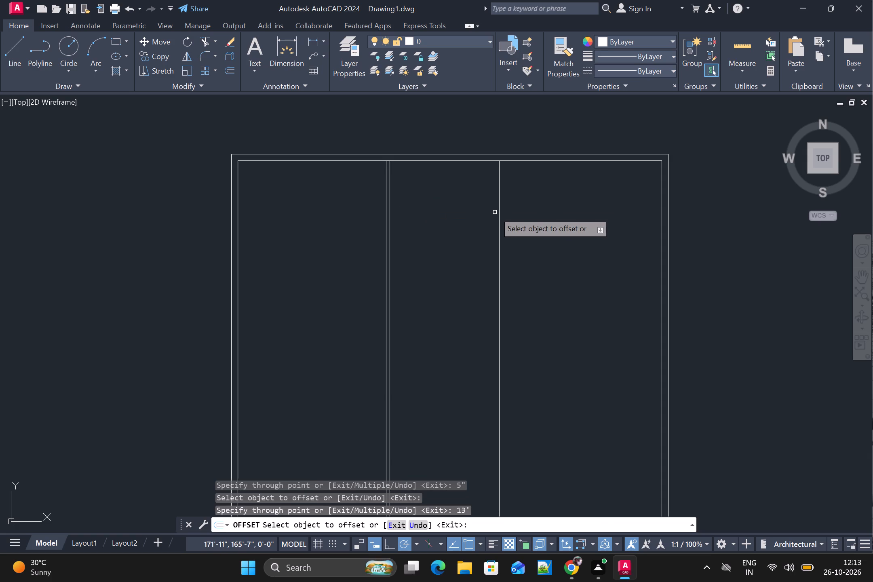
click(499, 205)
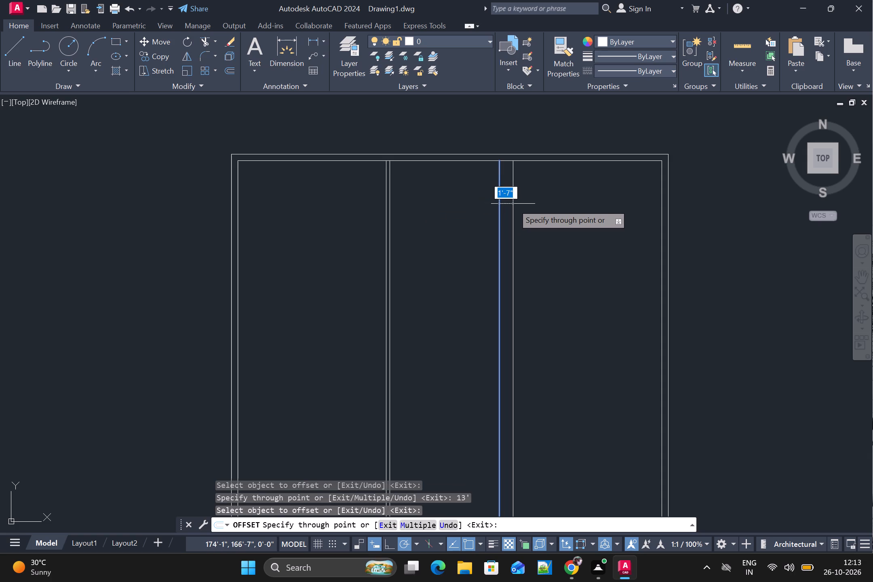
text(5")
key(Return)
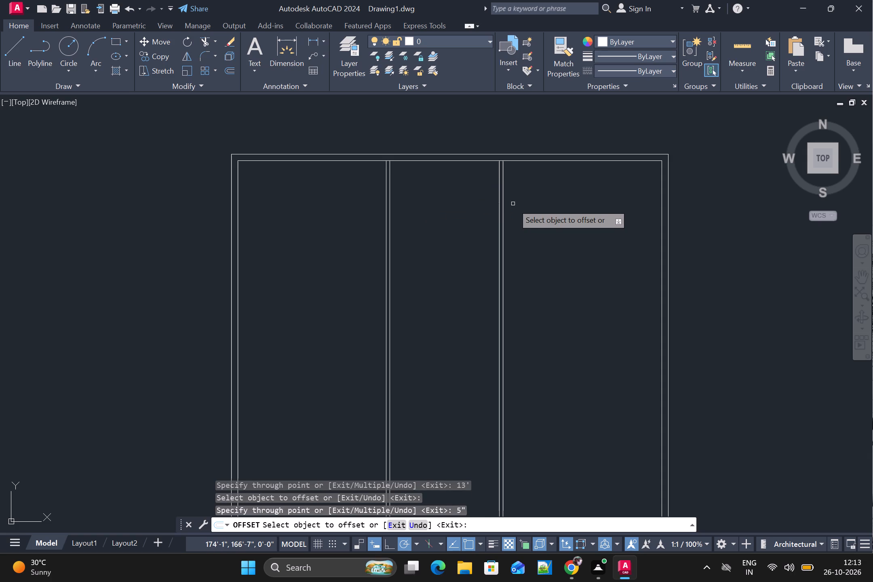
Offset the inner top wall line about 6' downward, and offset the new line 5" further down for a horizontal partition.
scroll(513, 210, down, 1)
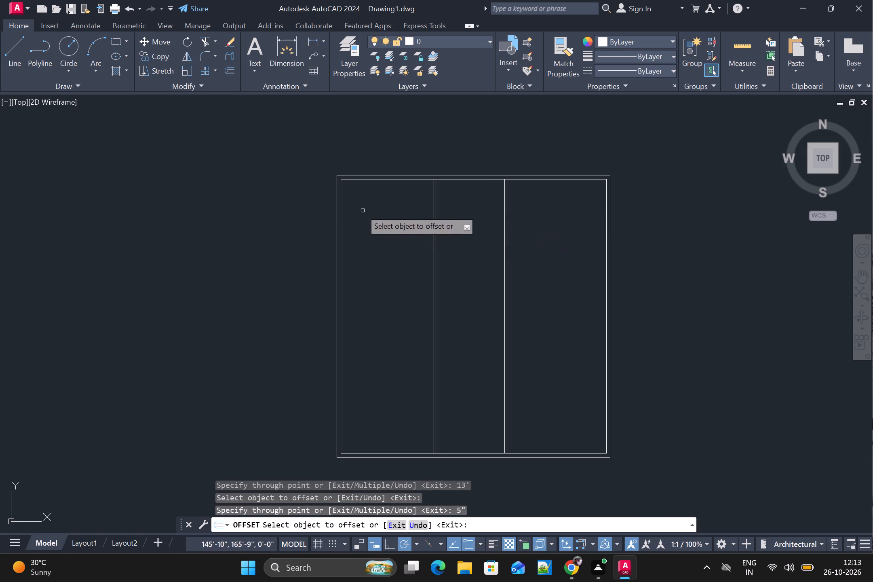
click(384, 179)
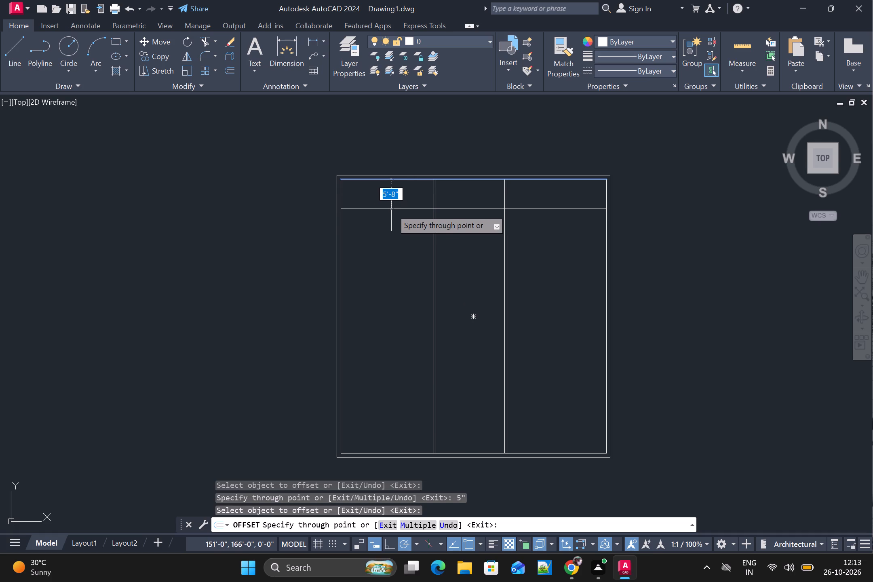
click(391, 211)
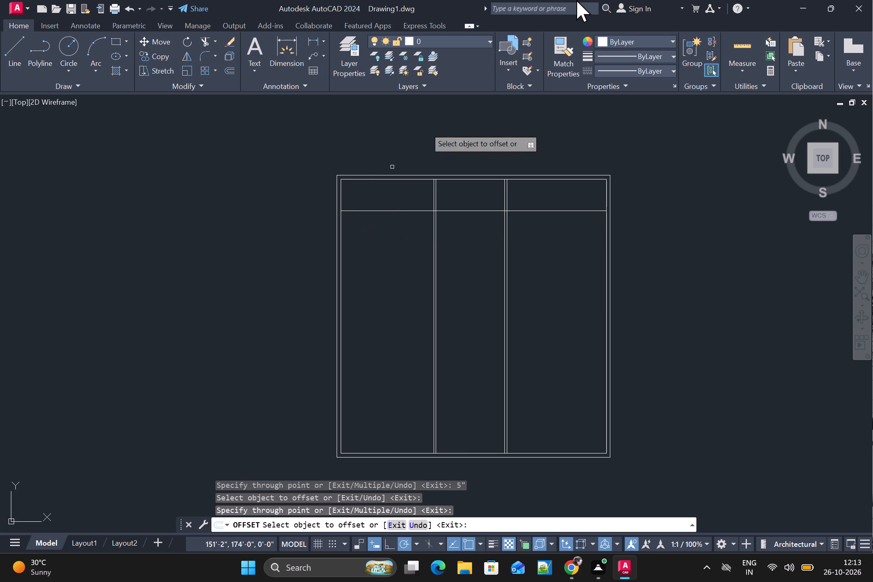
drag(470, 210, 470, 216)
text(5")
key(Return)
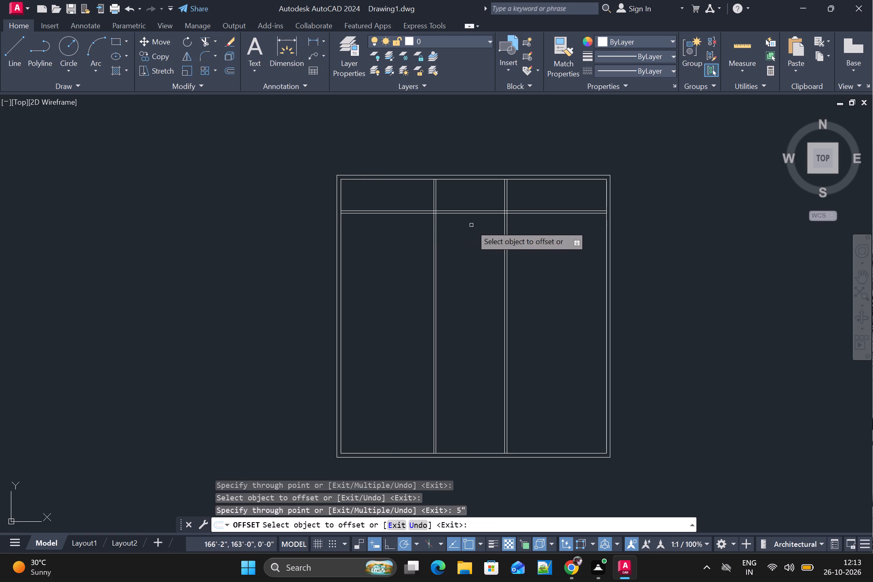
Offset the inner top wall line downward again to place another horizontal line.
click(403, 179)
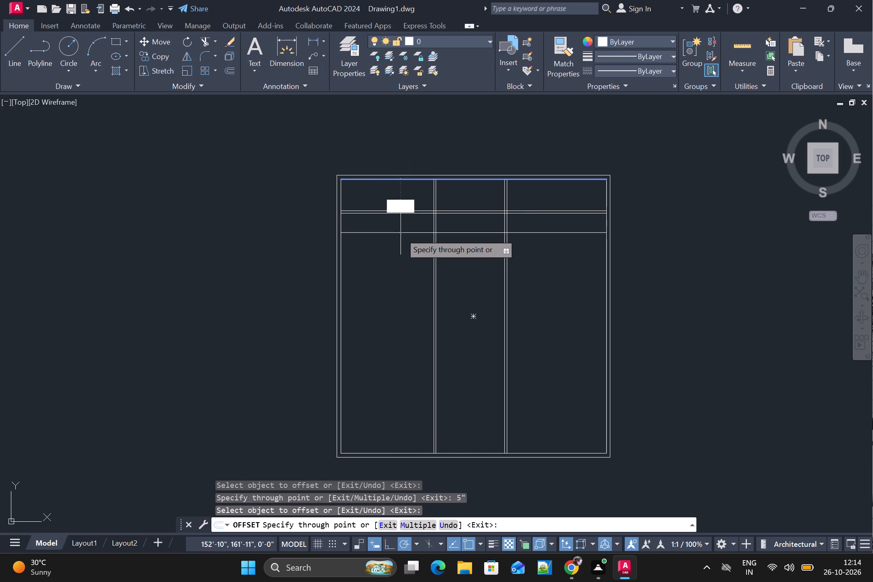
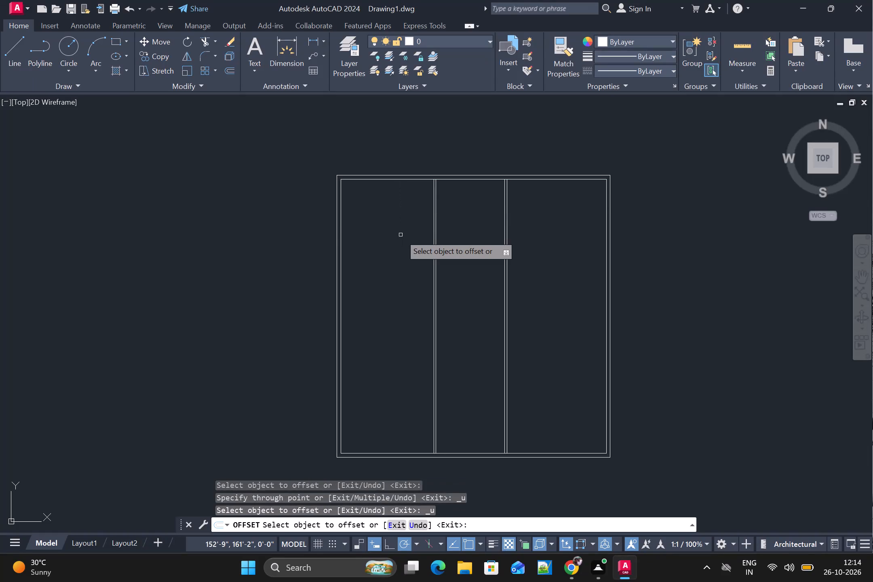
Undo the vertical partition offsets so only the outer and inner wall outlines remain.
key(ctrl+z)
key(ctrl+z)
key(ctrl+z)
key(ctrl+z)
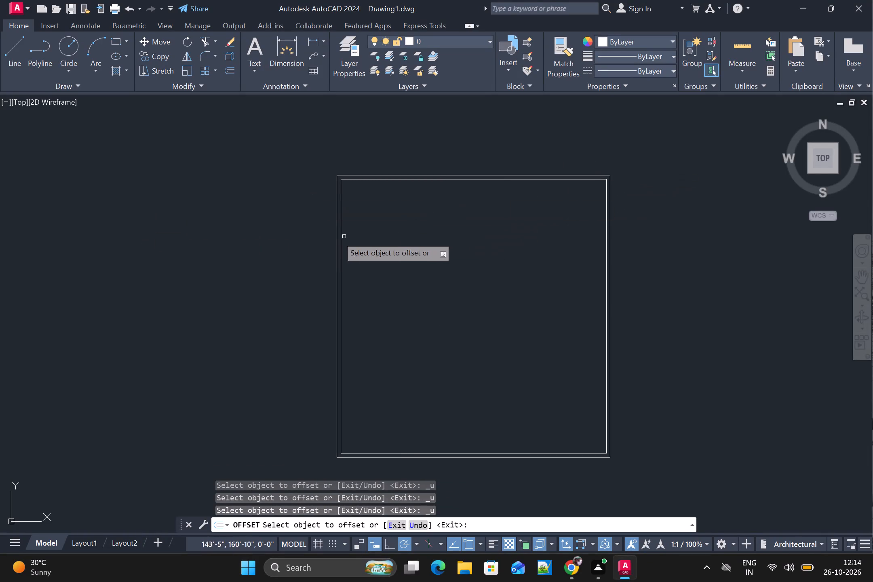
Offset the inner left wall line 17'8" into the plan, and offset that new line 5" further right for the partition thickness.
click(340, 215)
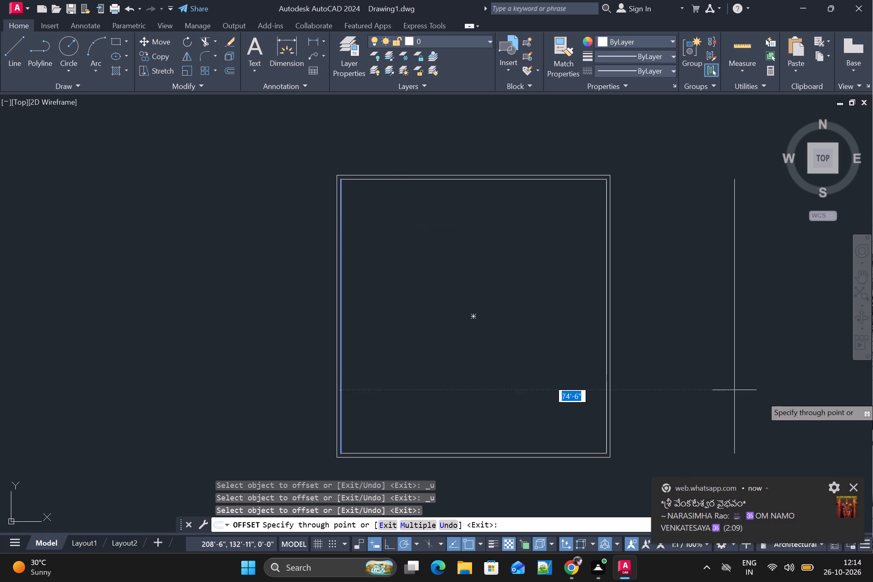
click(854, 486)
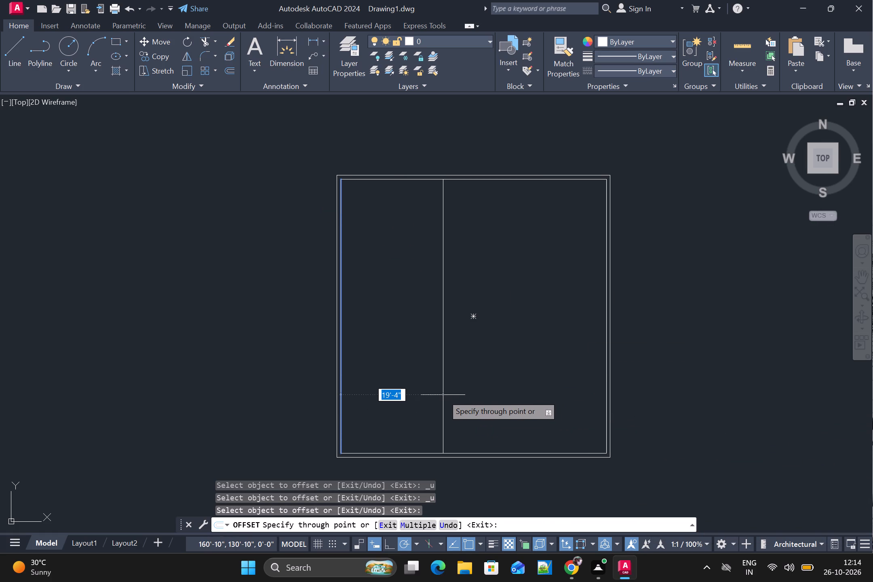
text(17)
key(apostrophe)
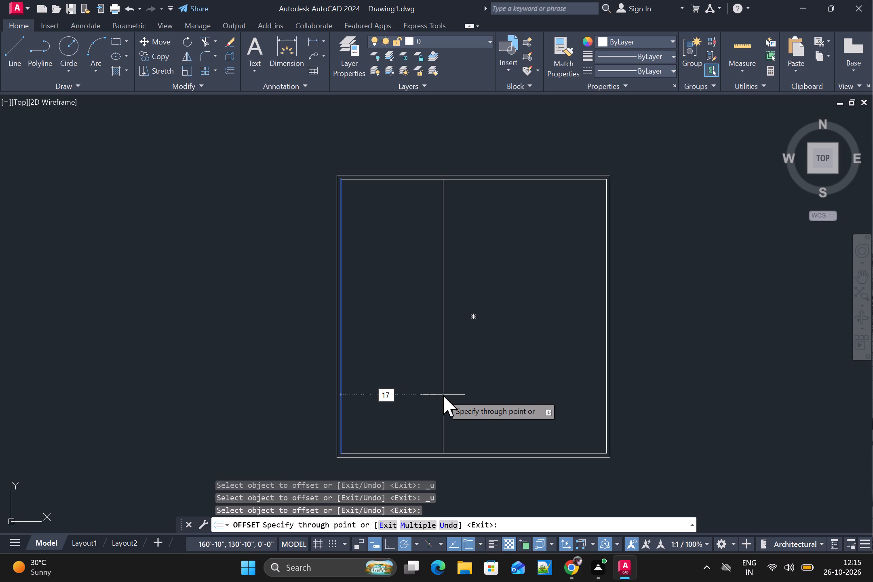
text(8")
key(Return)
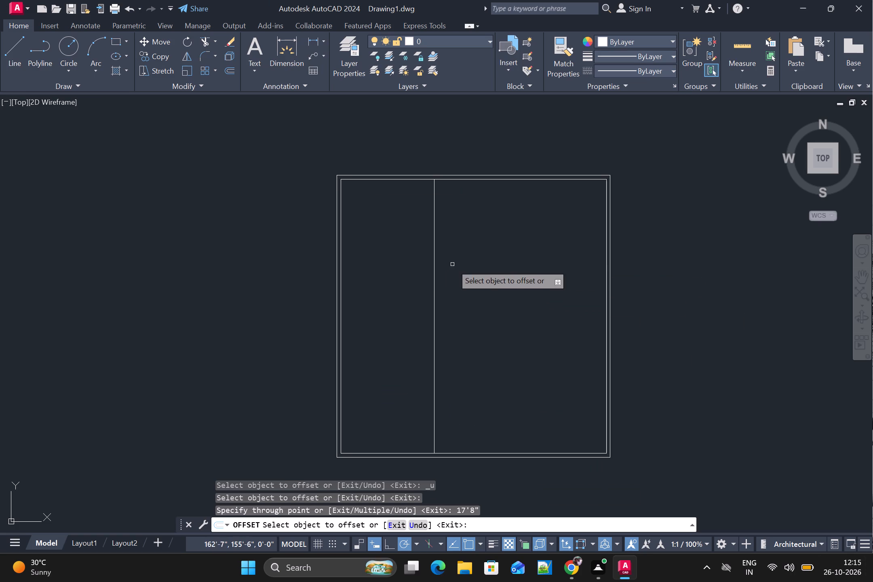
click(435, 250)
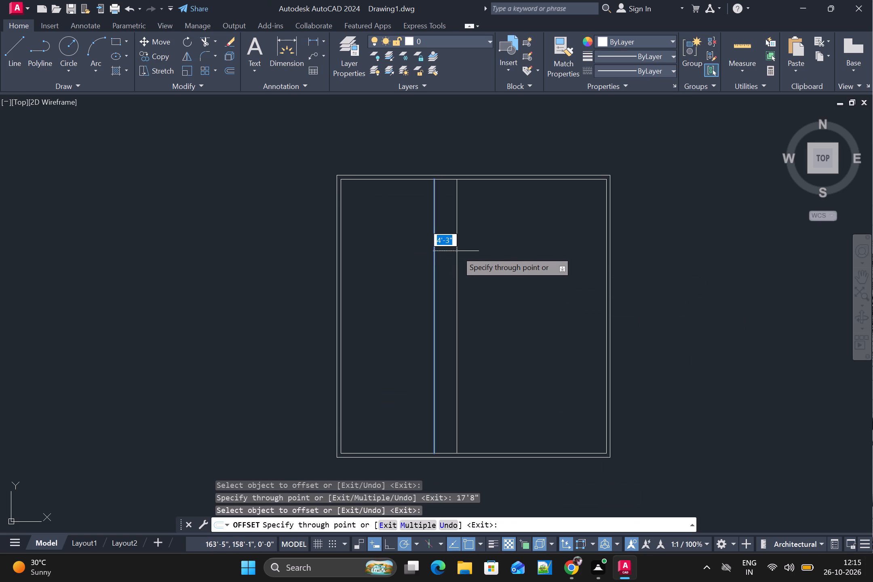
key(5)
key(Return)
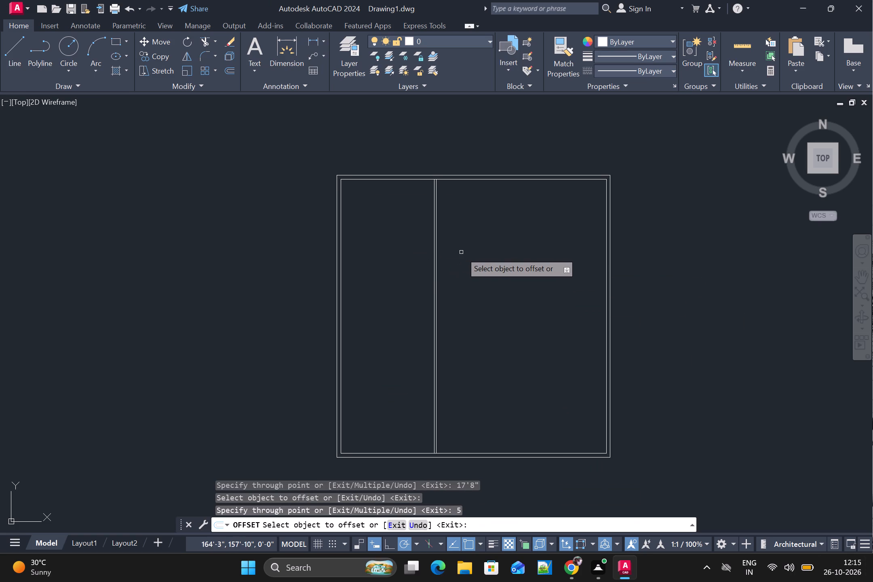
Offset the first partition's right-hand line 14' to the right, and offset the resulting line another 5" for a second vertical partition.
scroll(461, 252, up, 1)
click(422, 247)
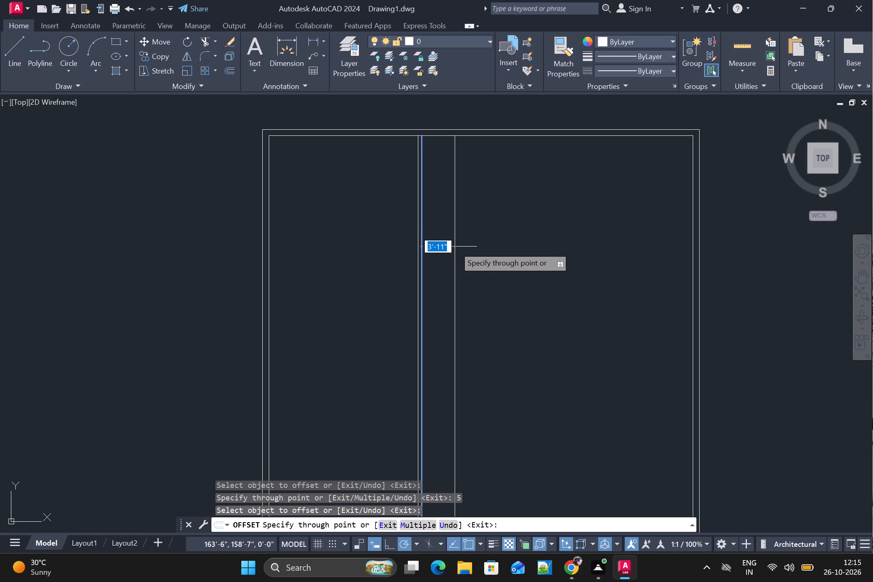
text(14)
key(apostrophe)
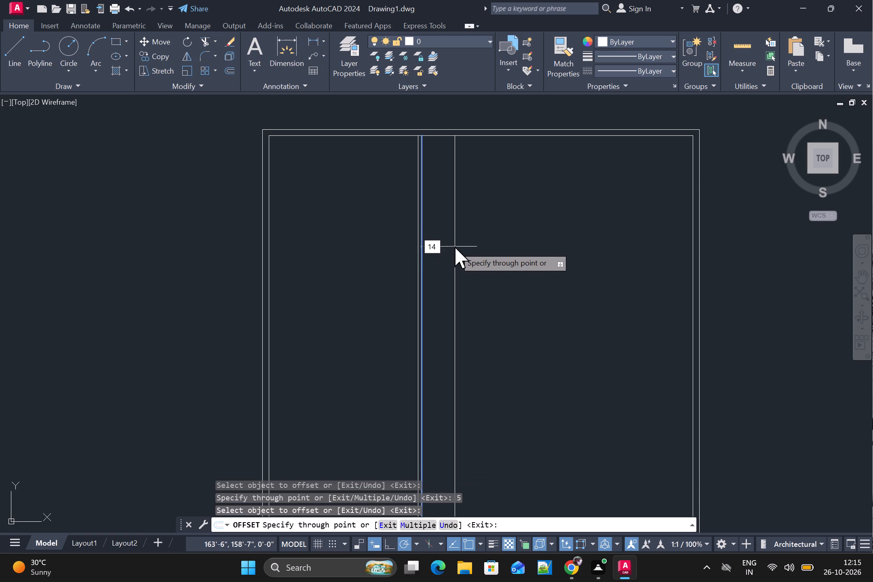
key(Return)
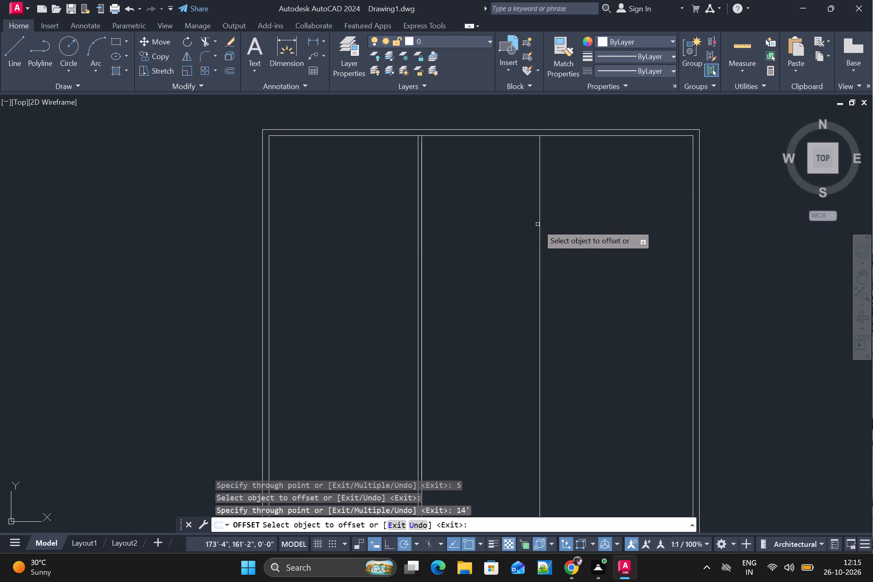
click(539, 221)
text(5")
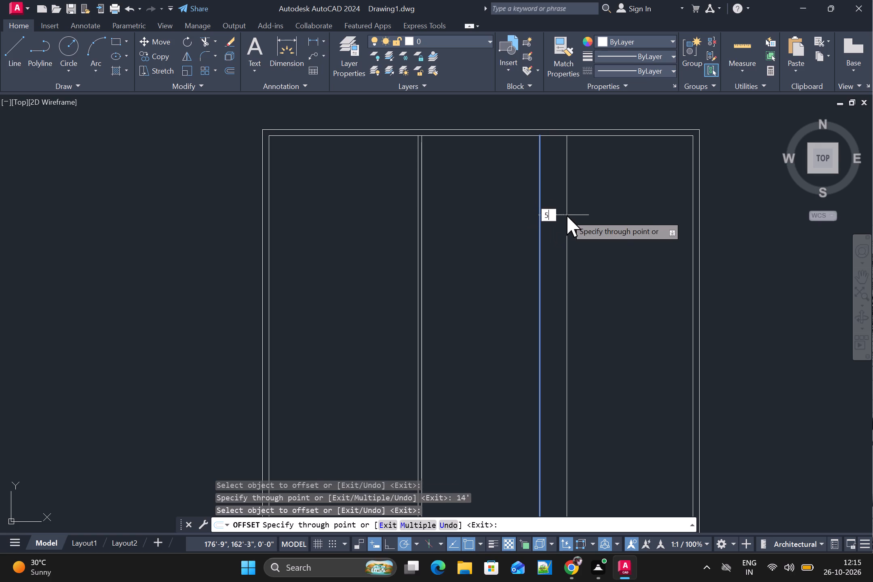
key(Return)
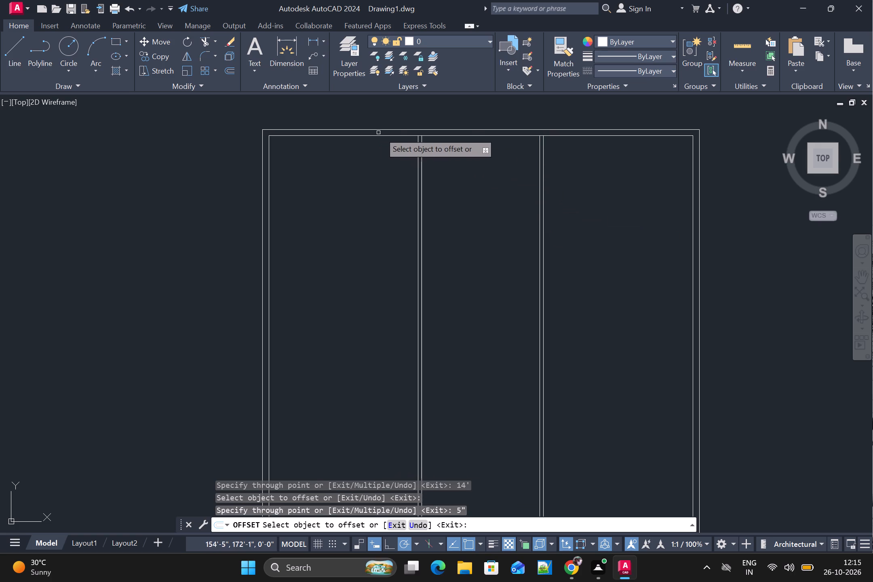
Offset the inner top wall line 17'7" downward into the plan.
click(471, 137)
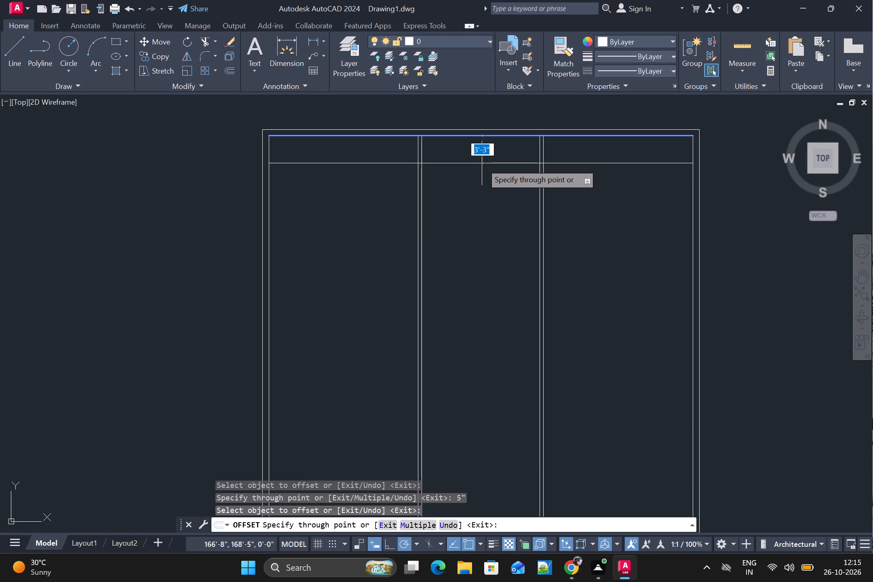
text(17)
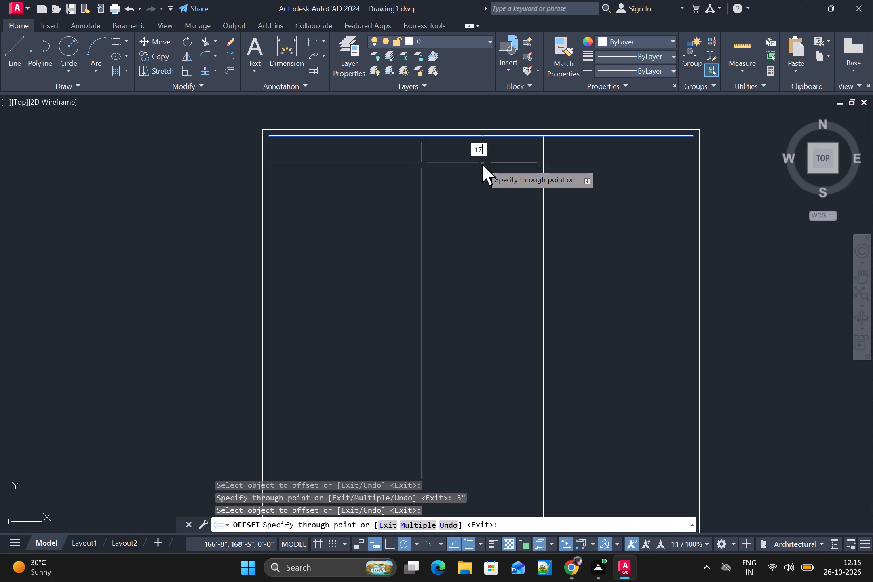
key(apostrophe)
text(7")
key(Return)
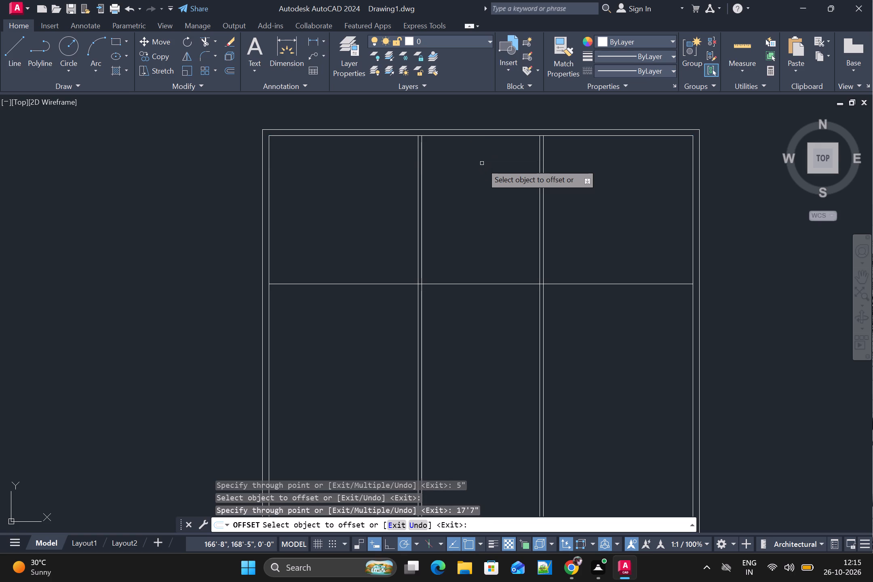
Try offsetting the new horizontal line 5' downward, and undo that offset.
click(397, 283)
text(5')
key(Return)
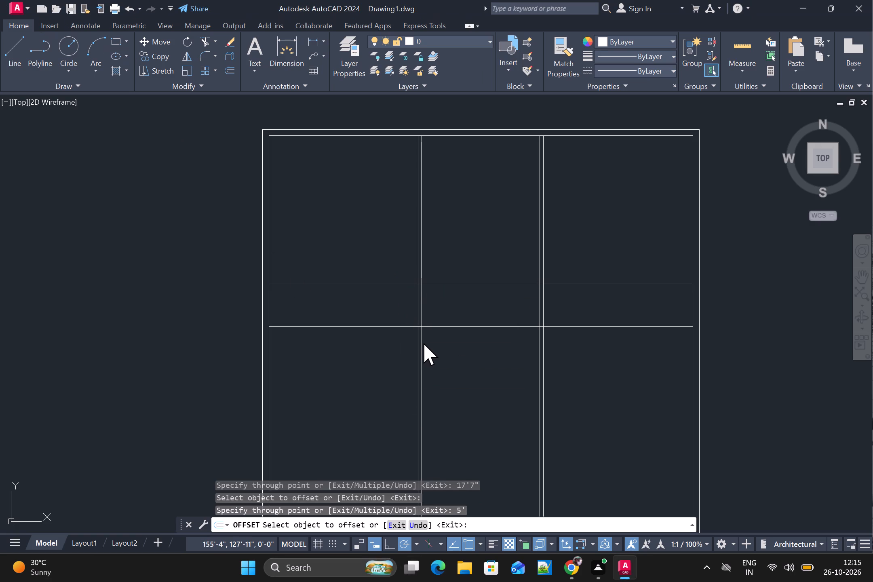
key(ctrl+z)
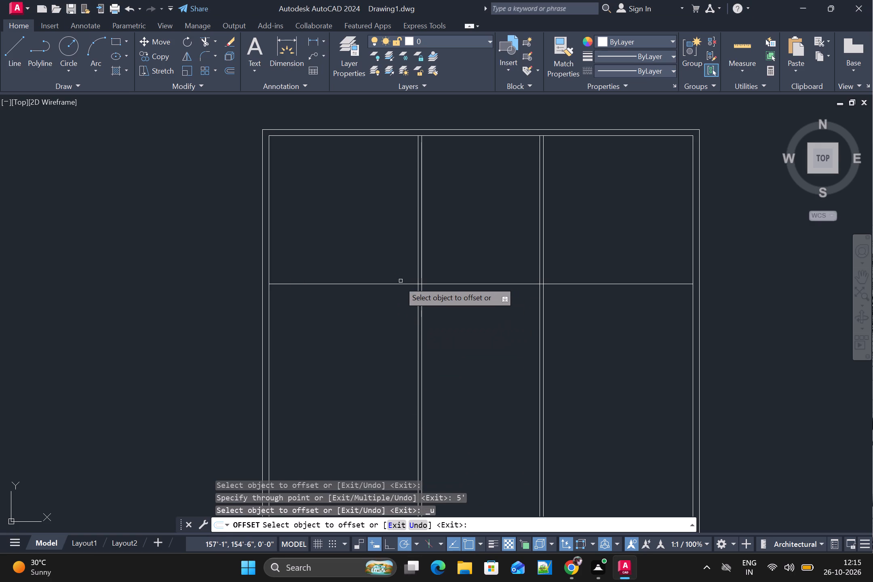
Offset the new horizontal line 5" downward to give the horizontal partition its thickness.
click(397, 285)
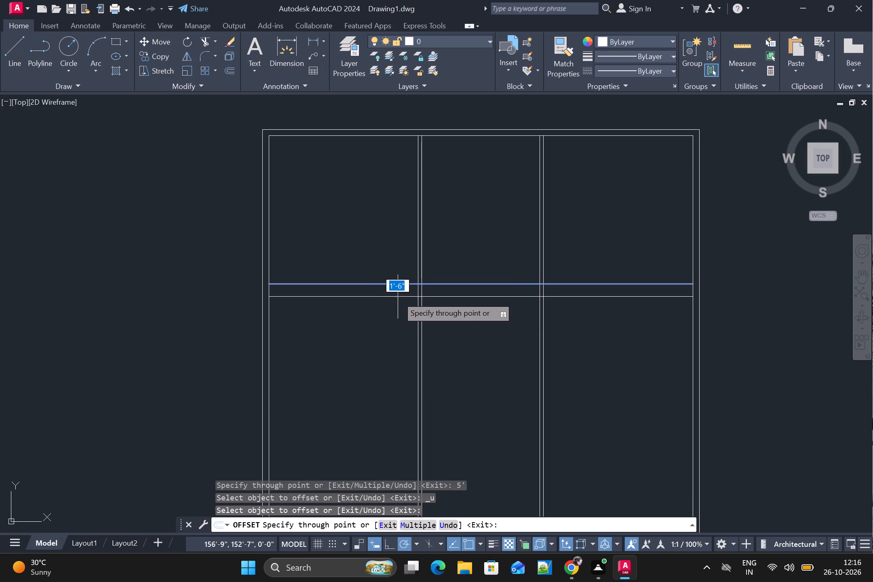
text(5")
key(Return)
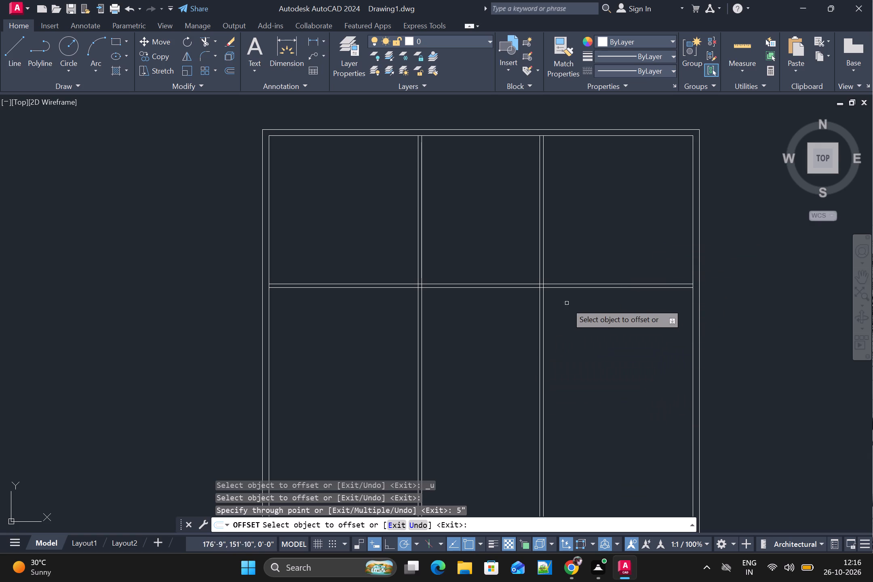
Offset the horizontal partition's lower line 15'7" downward, and offset the resulting line another 5" for a second horizontal partition.
click(395, 289)
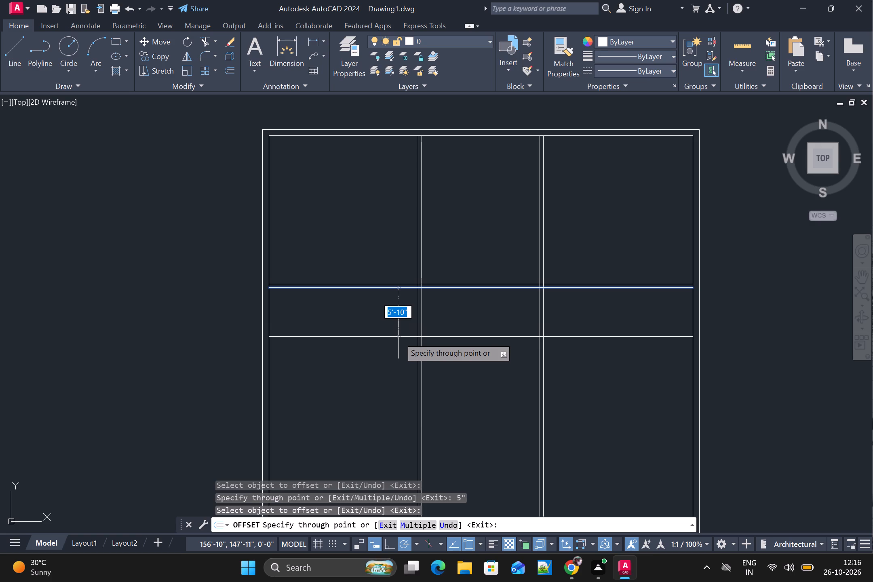
text(15)
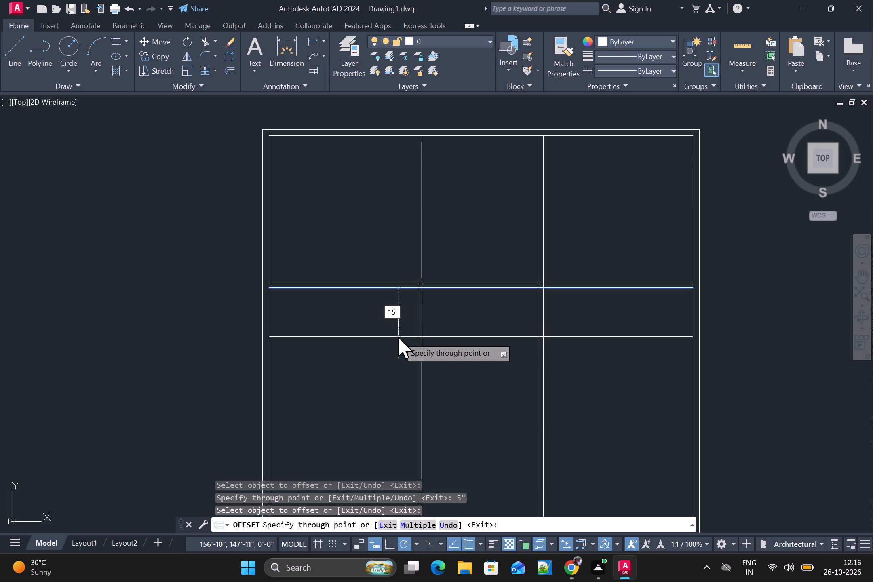
key(apostrophe)
text(7")
key(Return)
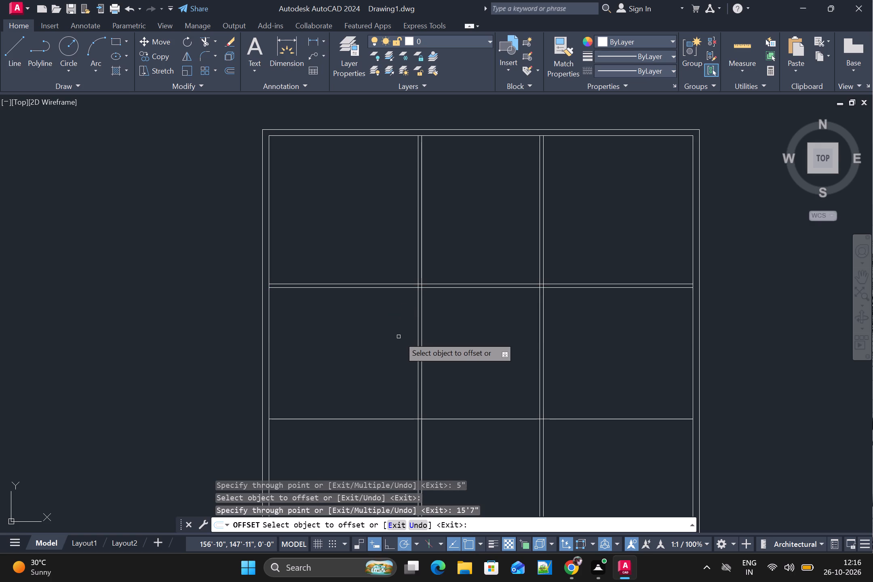
click(377, 420)
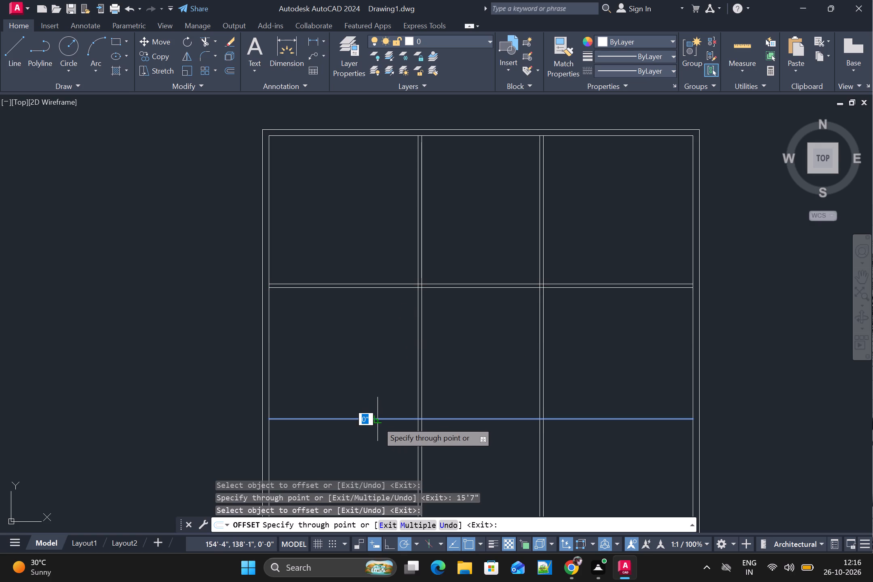
text(5")
key(Return)
Offset the inner top wall line about 4'5" downward, and offset the new line 5" further down for another horizontal partition.
scroll(378, 428, down, 1)
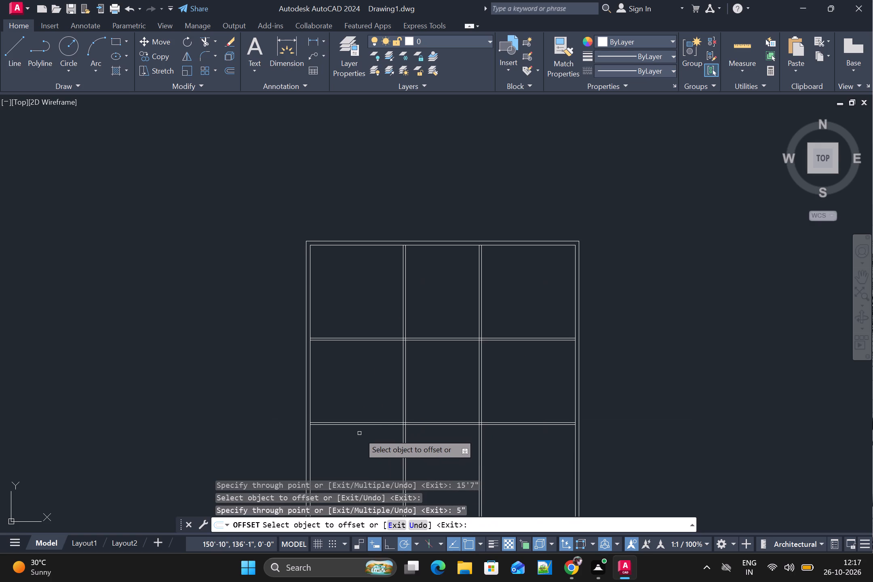
middle_drag(358, 433, 361, 352)
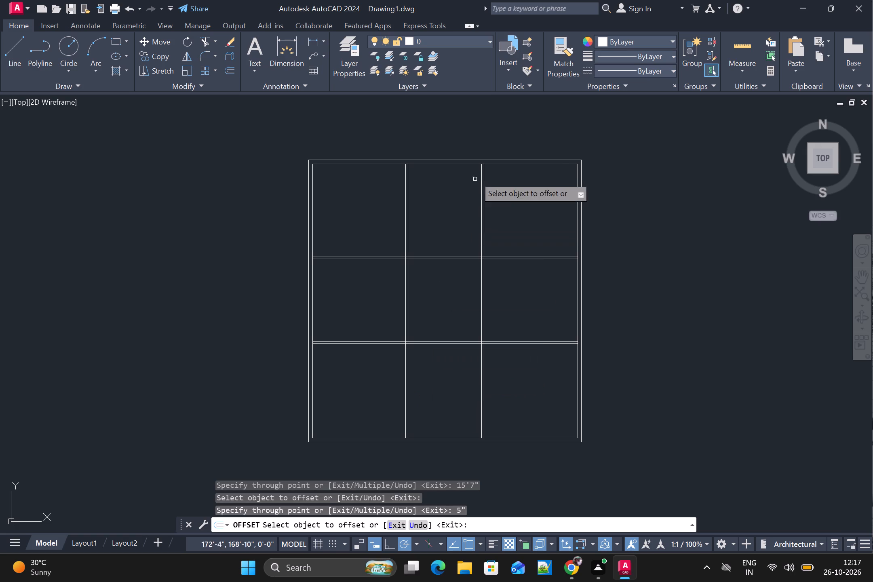
click(449, 166)
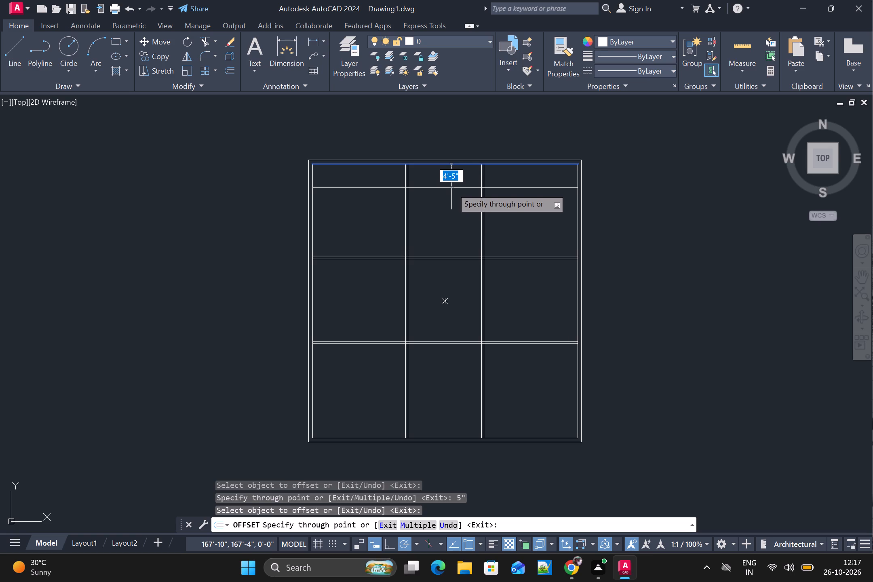
click(451, 188)
click(451, 188)
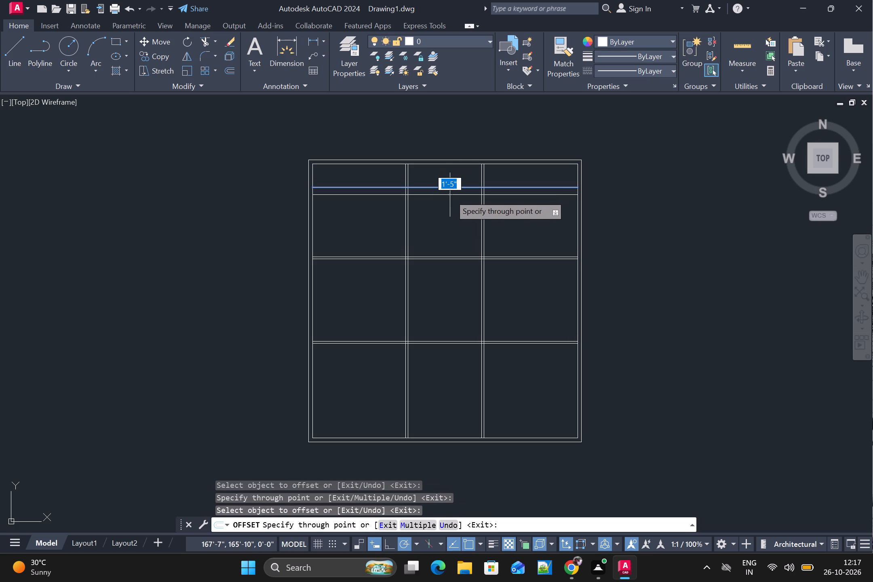
text(5")
key(Return)
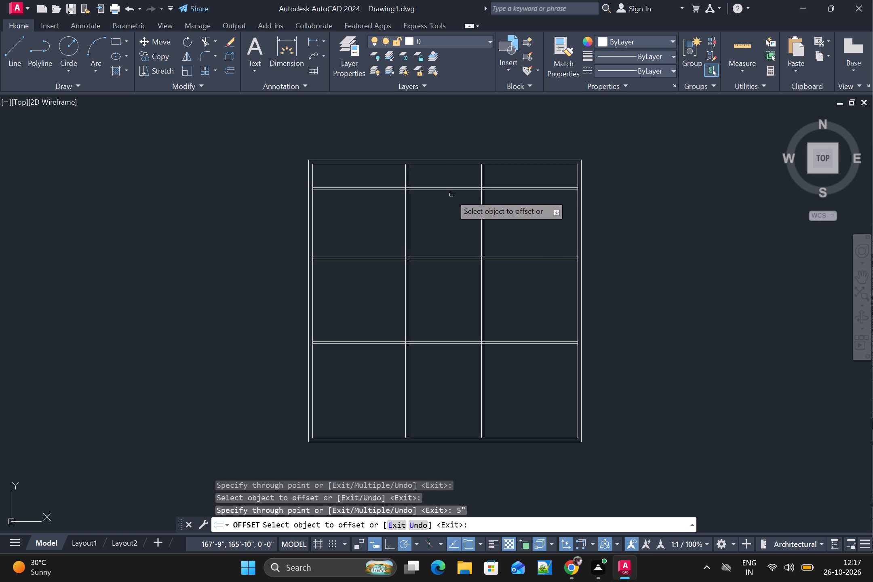
key(Escape)
Trim the uppermost horizontal partition's lines out of the left and right bays, keeping only the stretch across the middle bay.
text(TR)
key(space)
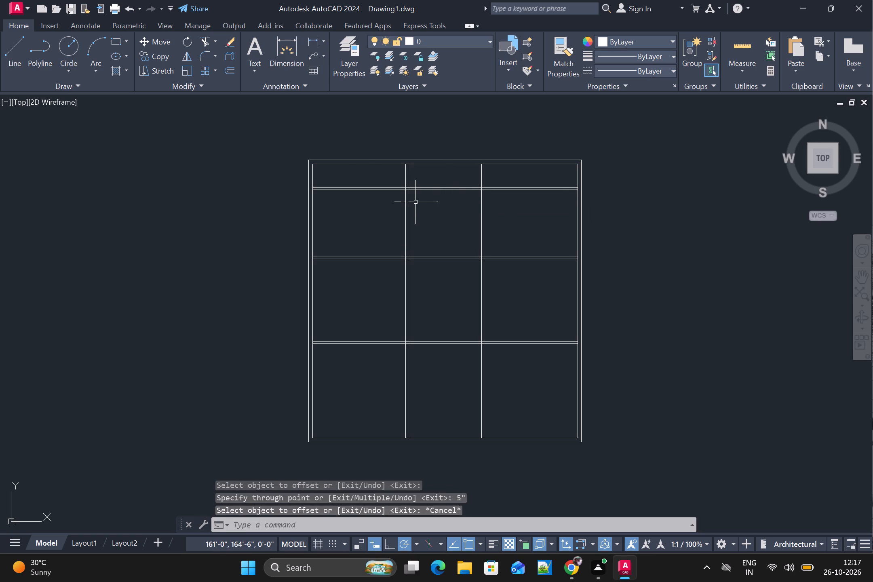
drag(357, 169, 352, 200)
drag(519, 181, 510, 211)
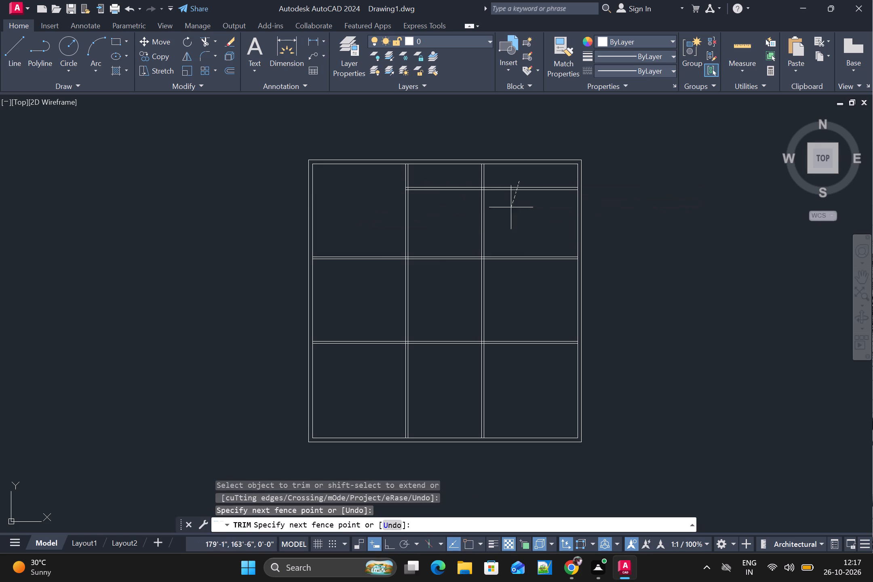
drag(510, 211, 509, 216)
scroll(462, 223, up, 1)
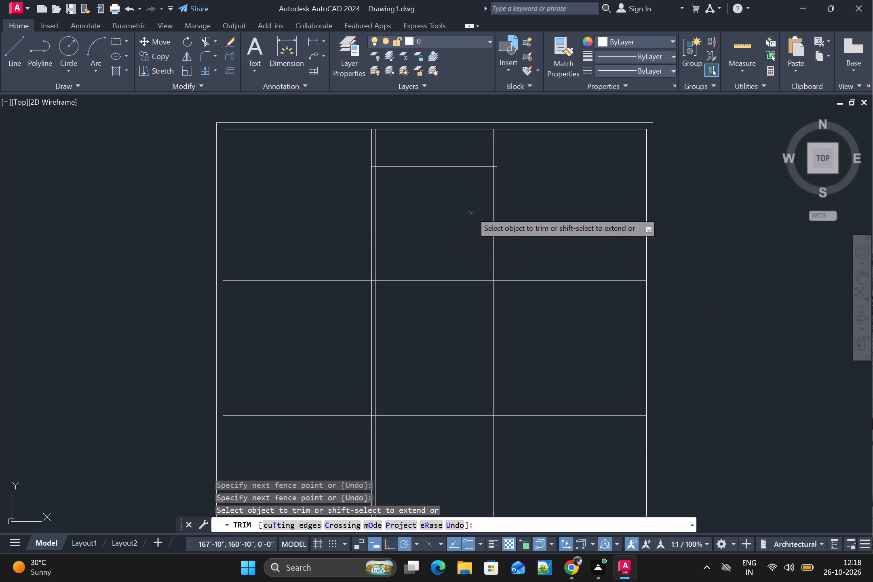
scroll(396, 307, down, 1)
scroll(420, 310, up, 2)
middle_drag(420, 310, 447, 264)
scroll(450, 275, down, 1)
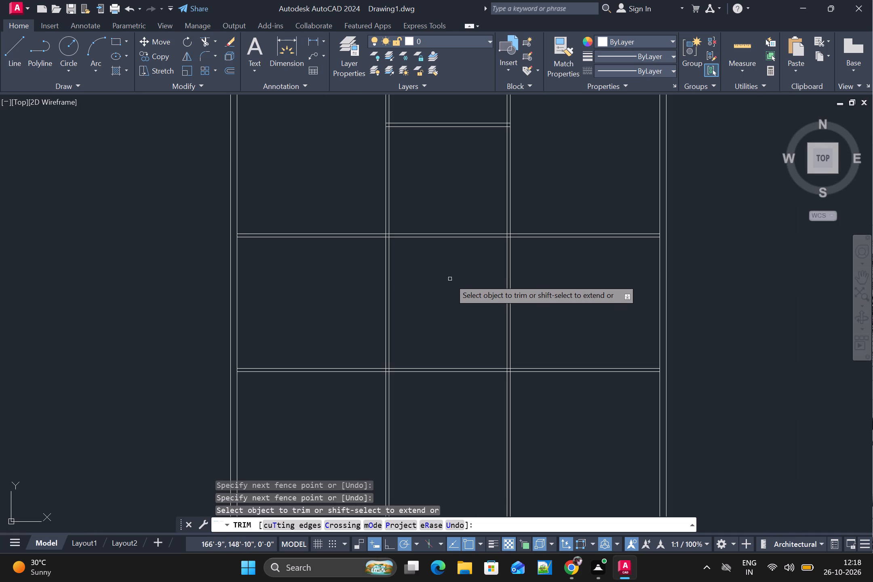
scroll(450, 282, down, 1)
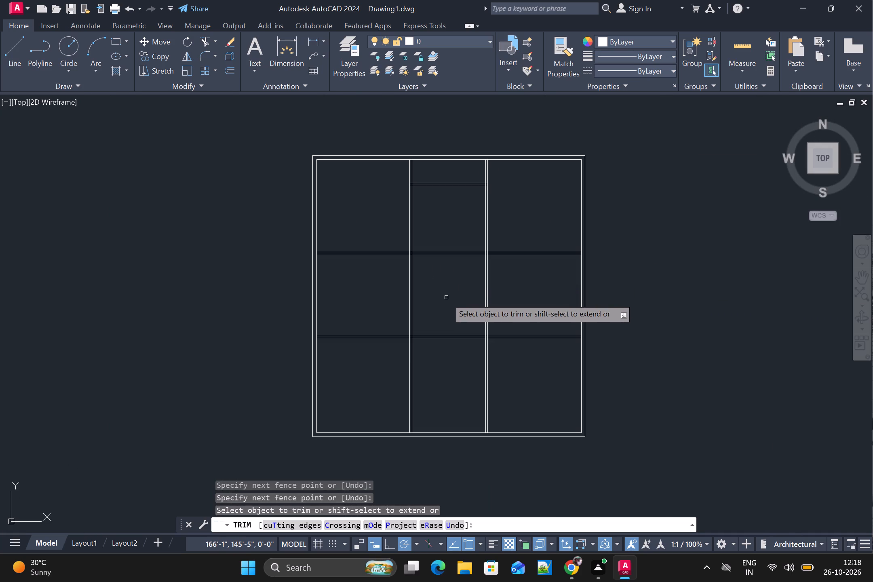
Trim both vertical partitions out of the central band, and trim the lower horizontal partition out of the middle bay.
drag(446, 297, 371, 298)
drag(479, 303, 504, 308)
click(491, 306)
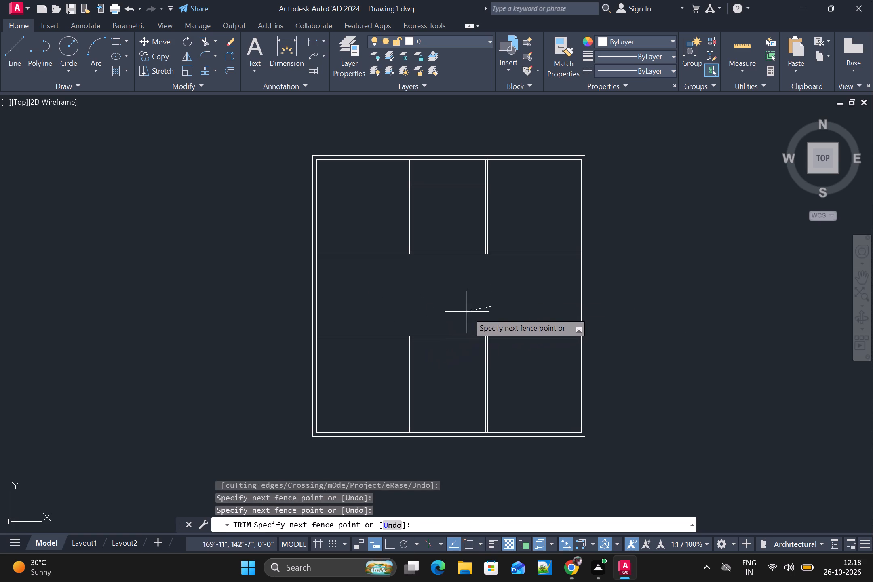
click(467, 311)
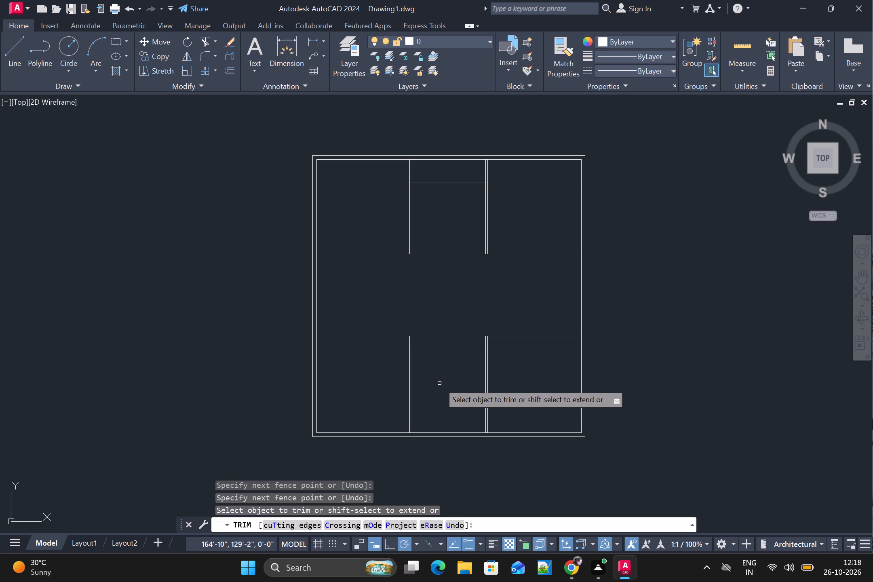
drag(447, 318, 450, 384)
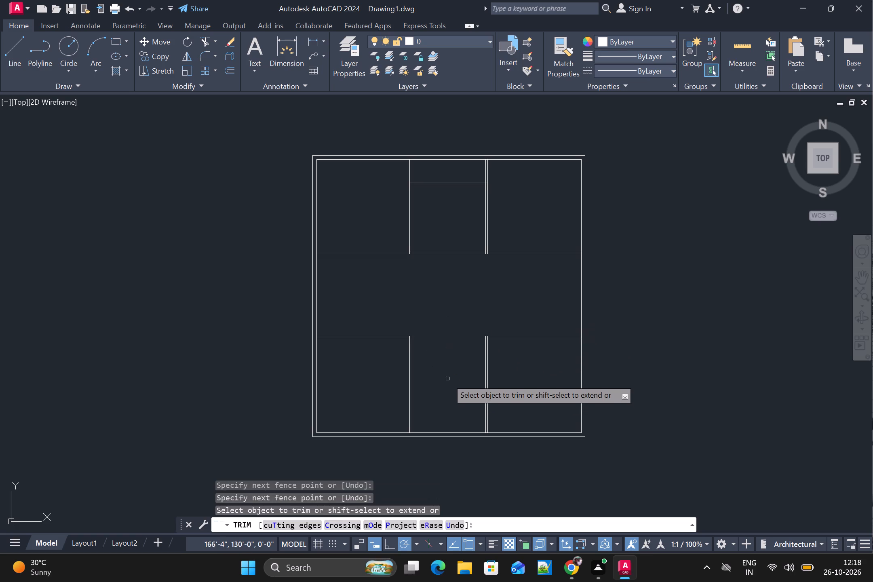
key(Escape)
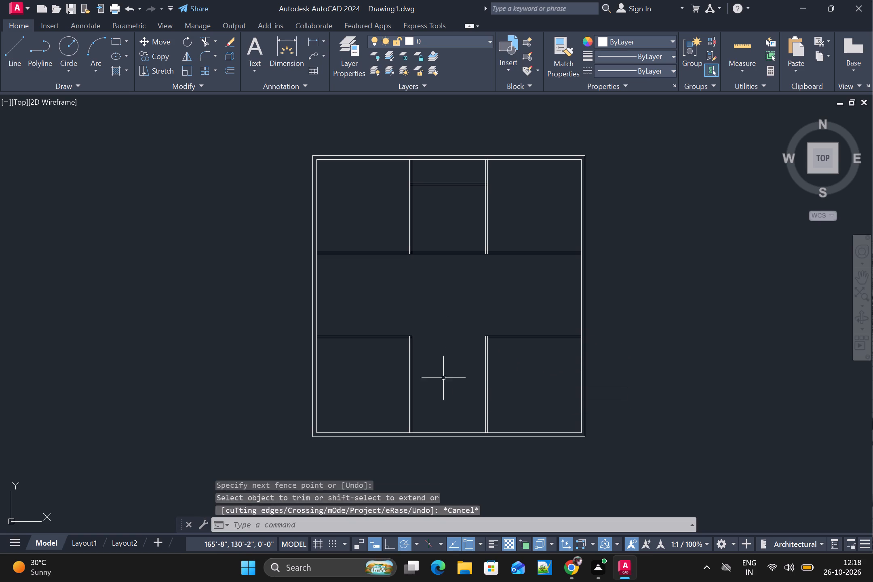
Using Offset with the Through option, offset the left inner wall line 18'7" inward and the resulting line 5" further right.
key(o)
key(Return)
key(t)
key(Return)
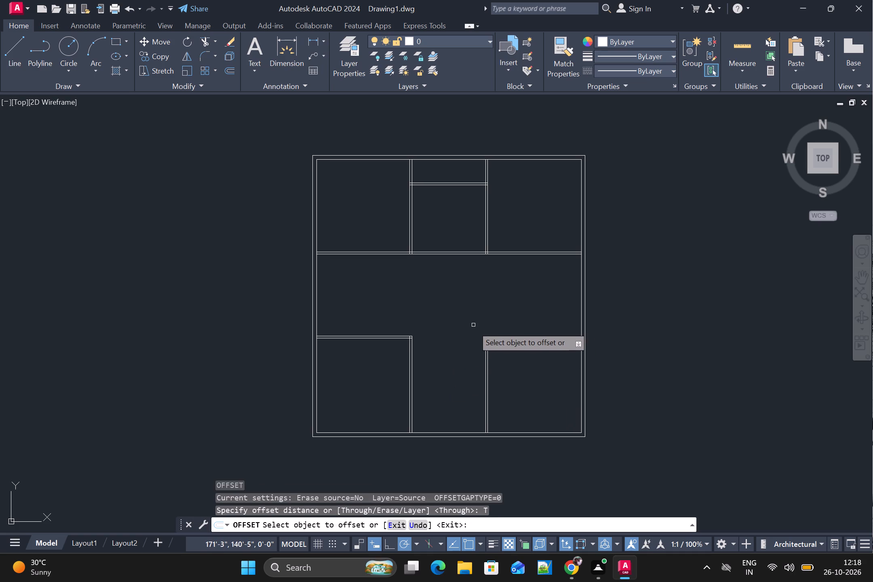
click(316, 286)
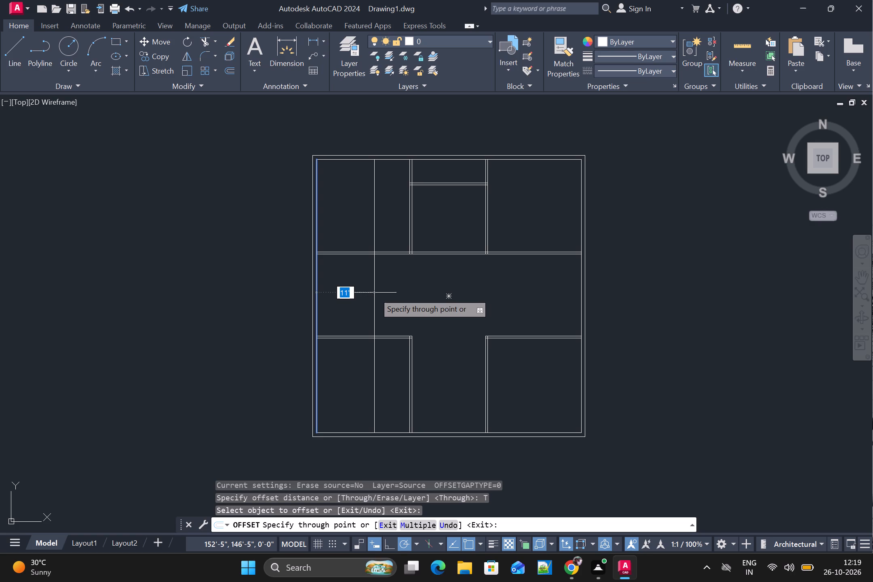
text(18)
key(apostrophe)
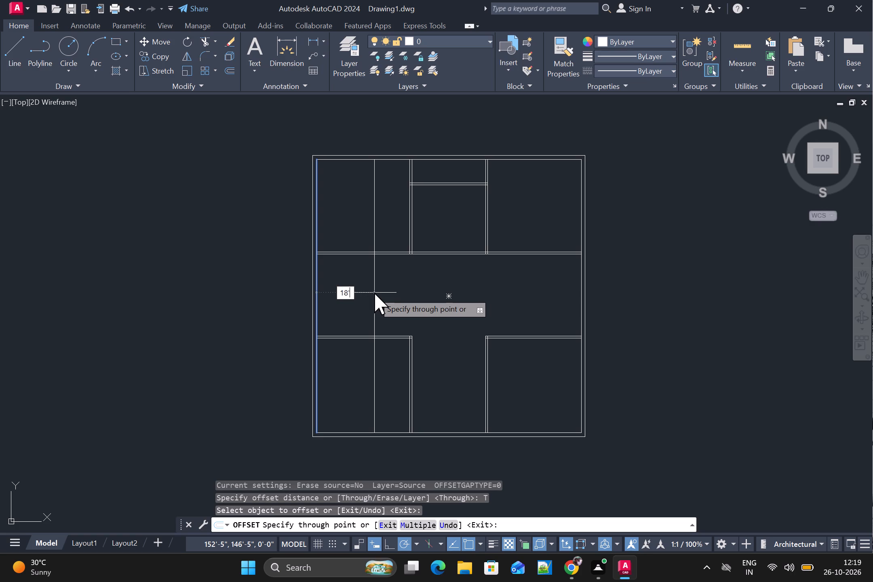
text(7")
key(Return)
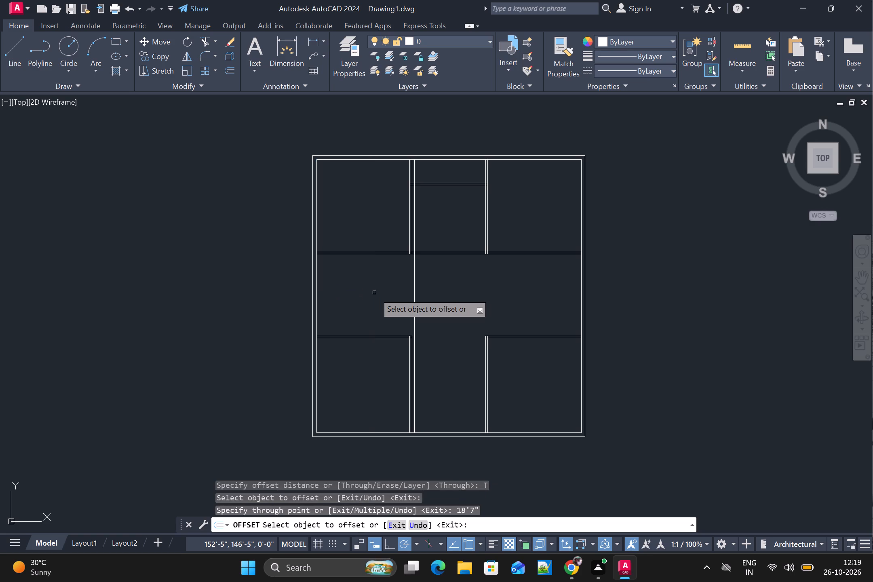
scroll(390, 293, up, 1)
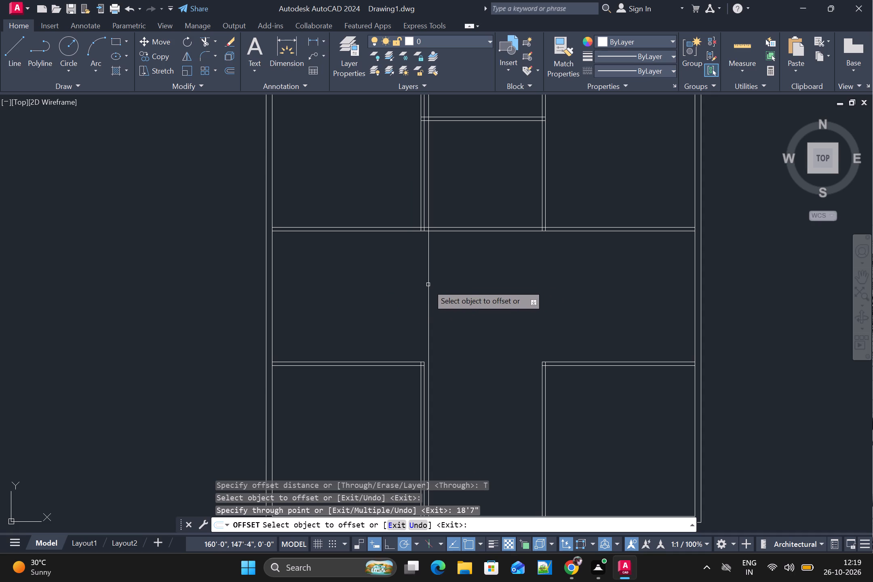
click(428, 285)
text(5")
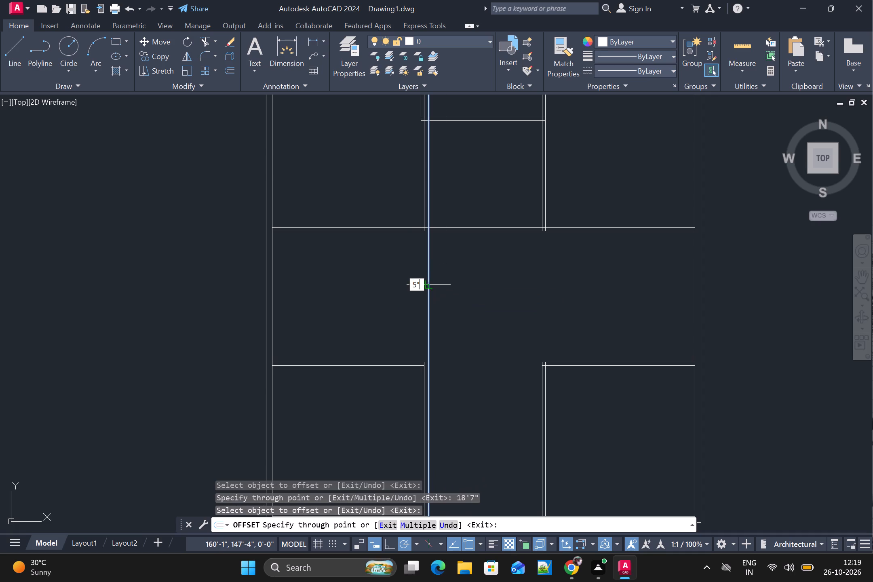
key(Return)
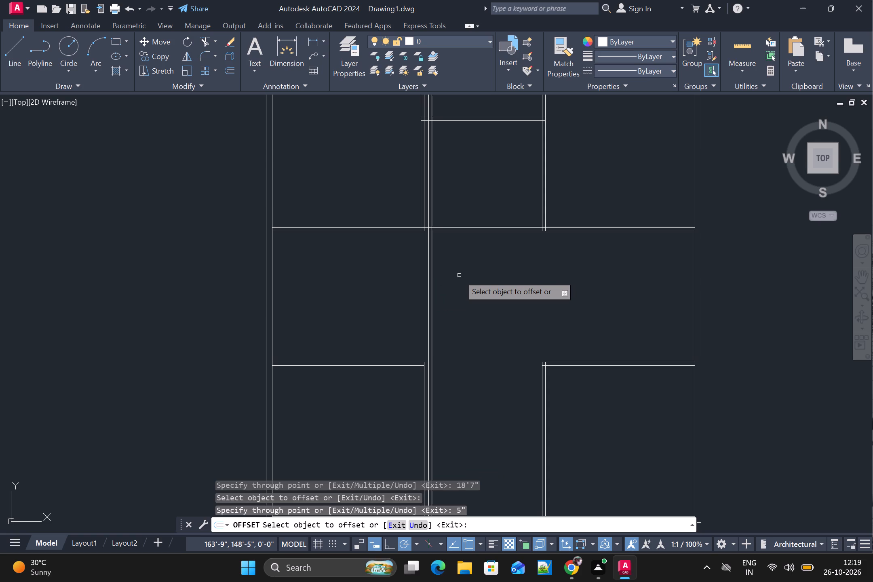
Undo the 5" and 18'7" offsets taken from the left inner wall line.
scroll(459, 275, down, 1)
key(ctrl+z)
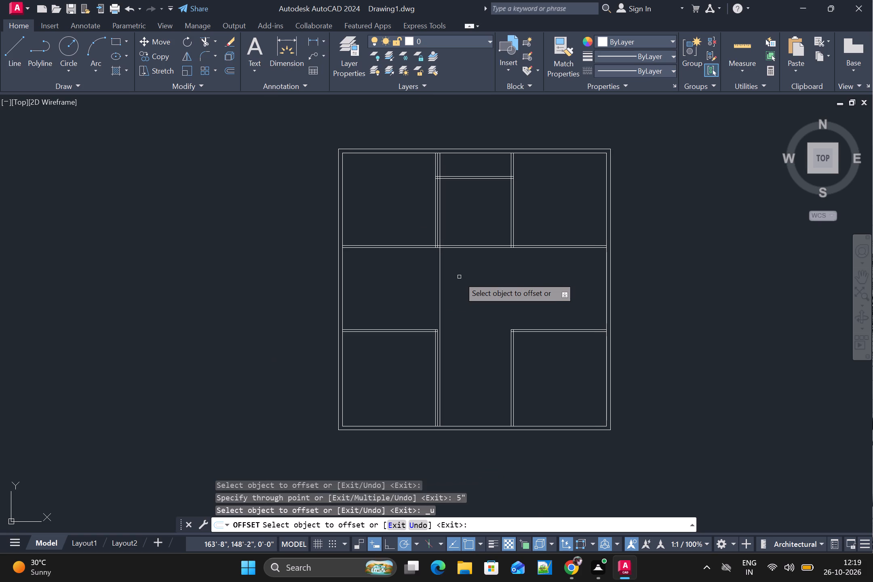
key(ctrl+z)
Offset the right inner wall line 11' inward, and offset the resulting line 5" further left for a vertical partition.
scroll(596, 284, up, 1)
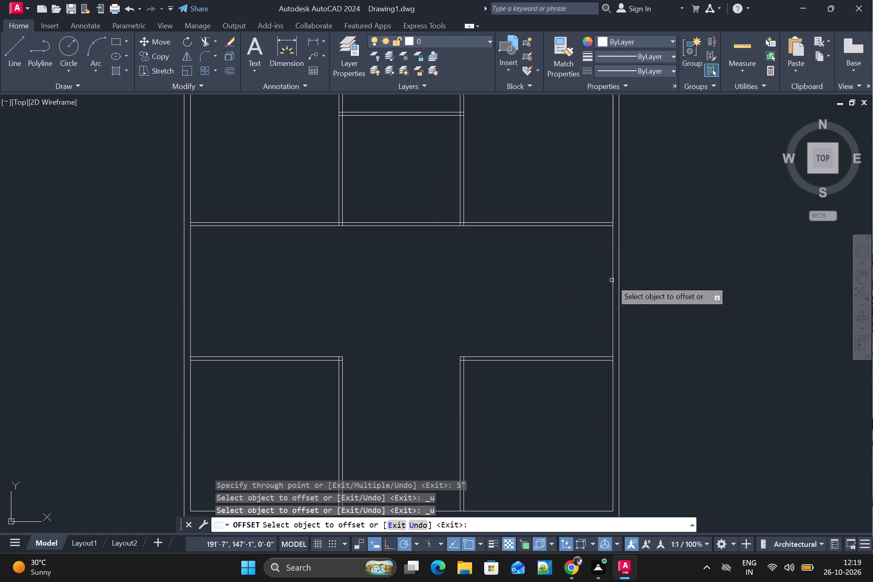
drag(612, 276, 605, 277)
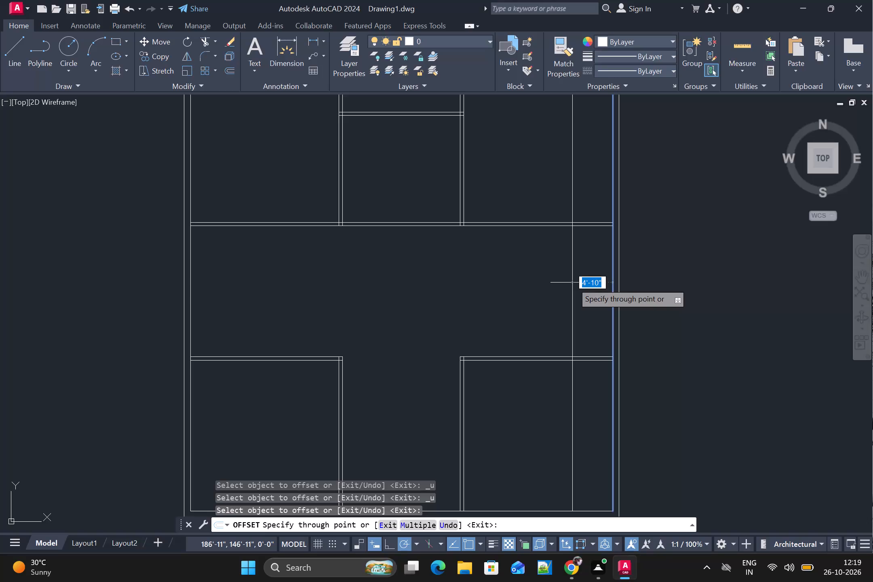
text(11')
key(Return)
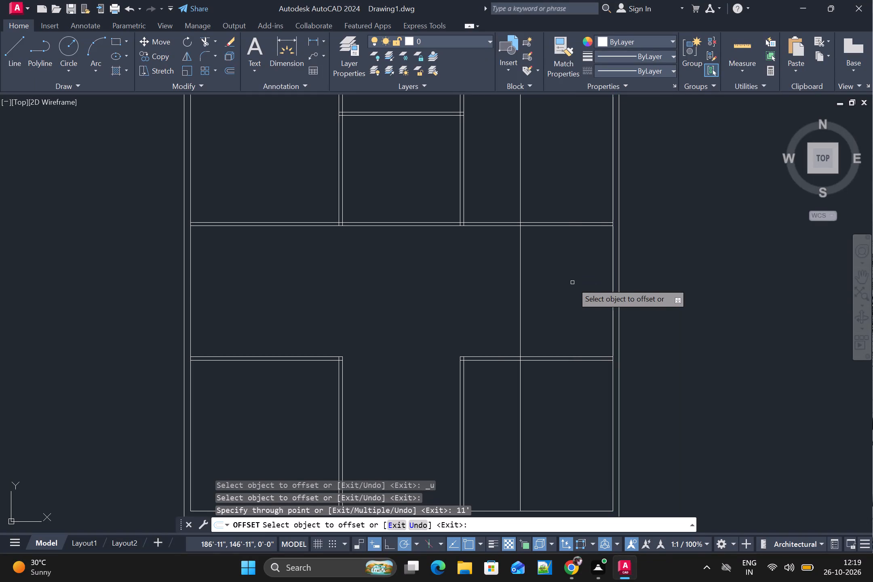
click(519, 272)
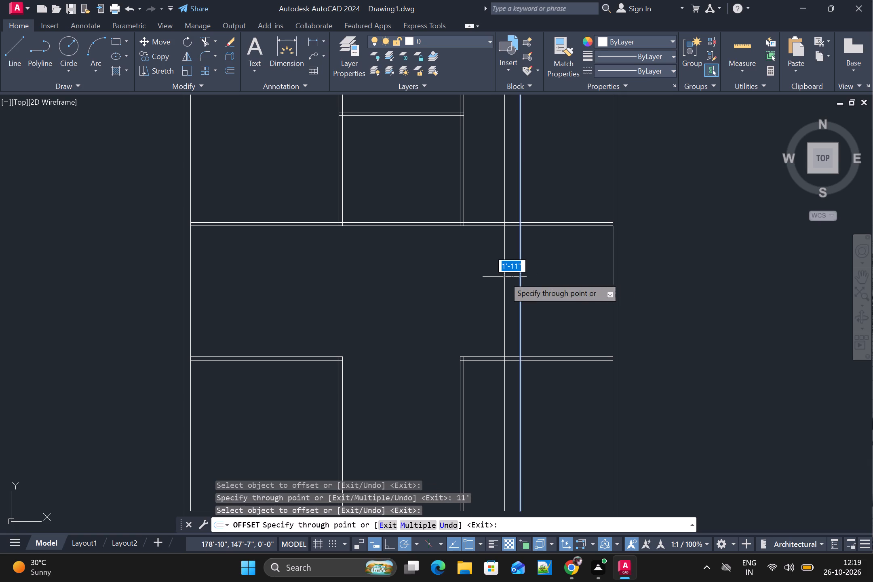
text(5")
key(Return)
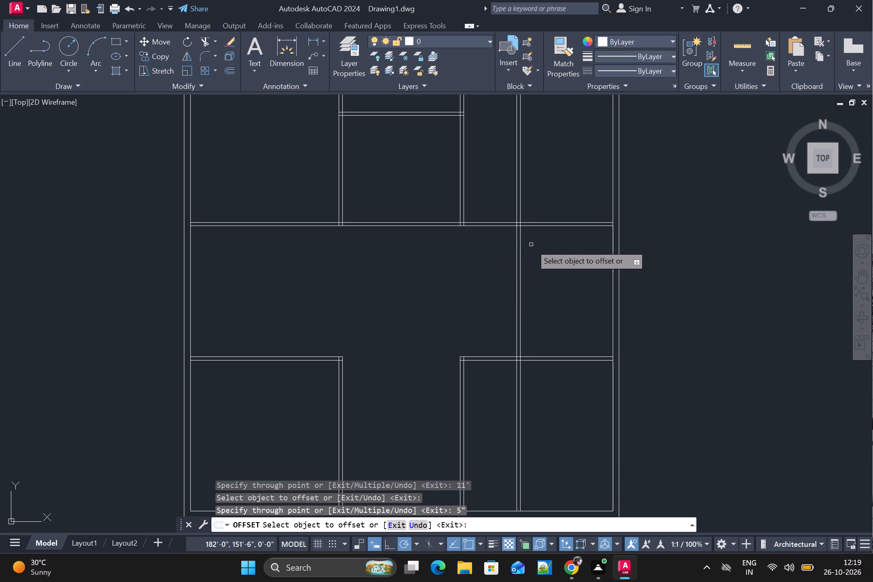
Offset the lower line of the horizontal partition above the central band 7'3" downward, and the resulting line 5" further down.
click(548, 227)
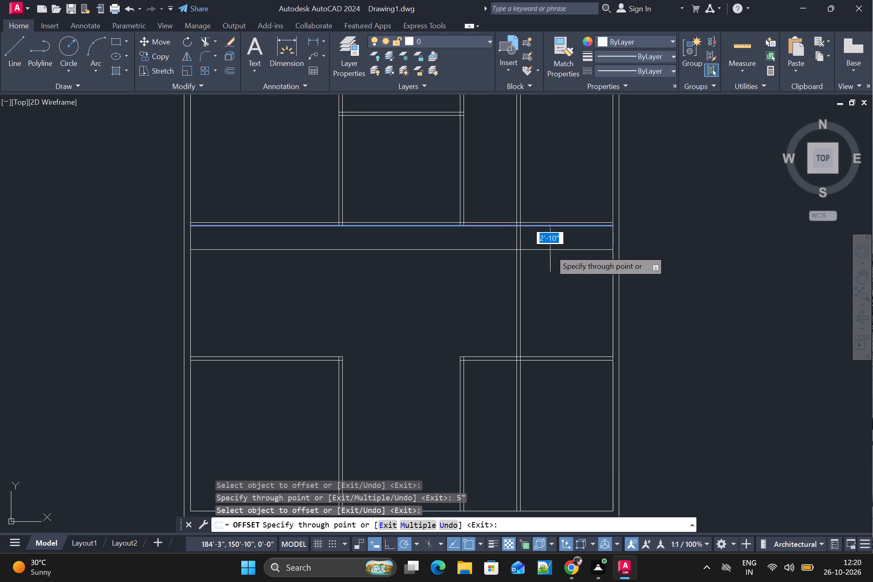
text(7'3")
key(Return)
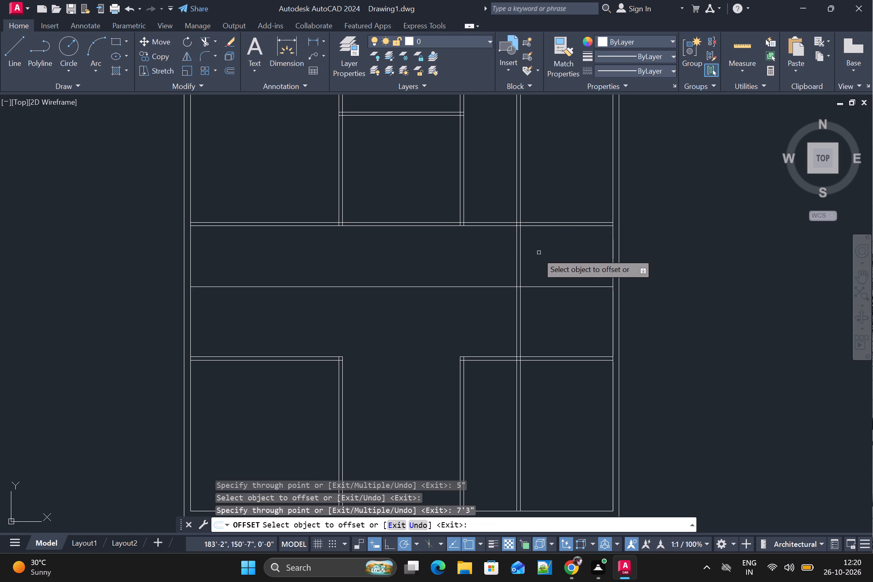
click(549, 287)
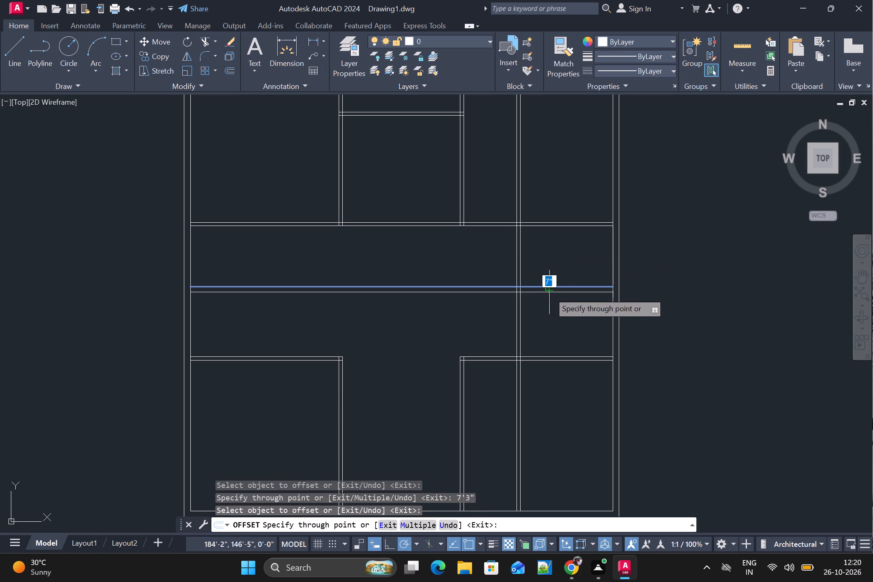
text(5")
key(Return)
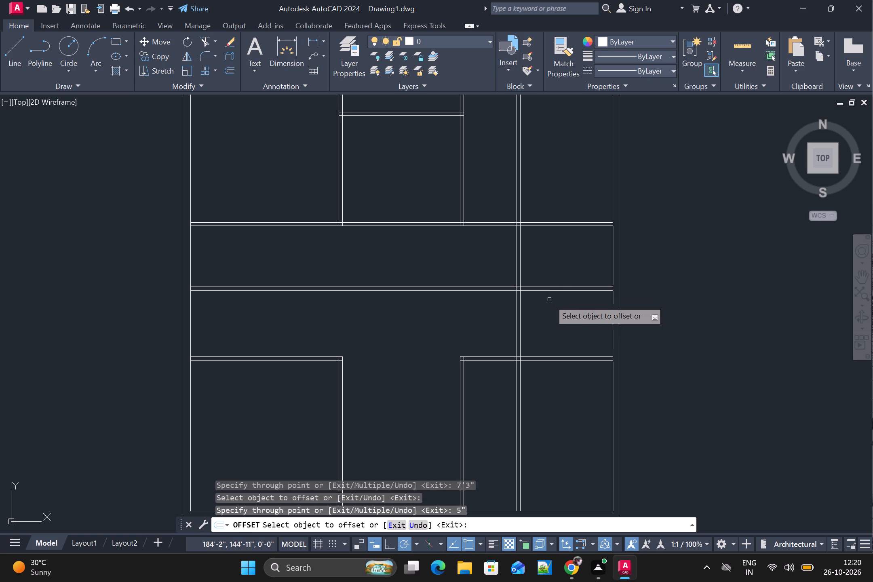
scroll(549, 299, down, 2)
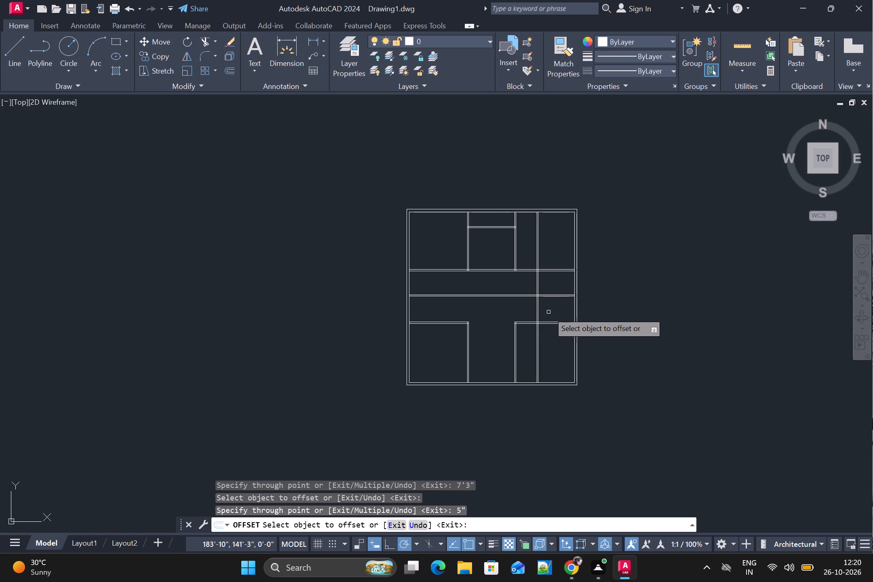
key(Escape)
Trim the new horizontal partition left of the new vertical partition, and trim that vertical partition above and below the central band.
text(TR)
key(space)
drag(488, 293, 476, 331)
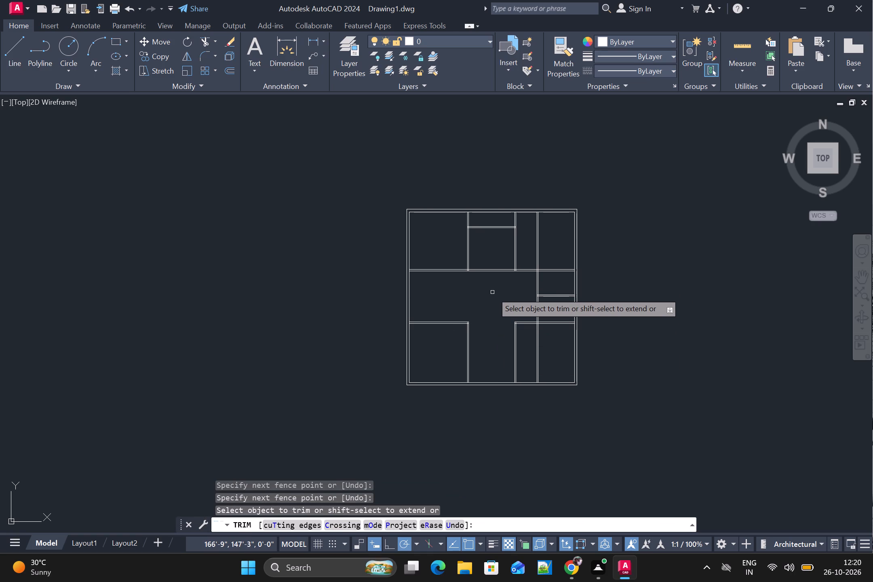
scroll(502, 295, up, 1)
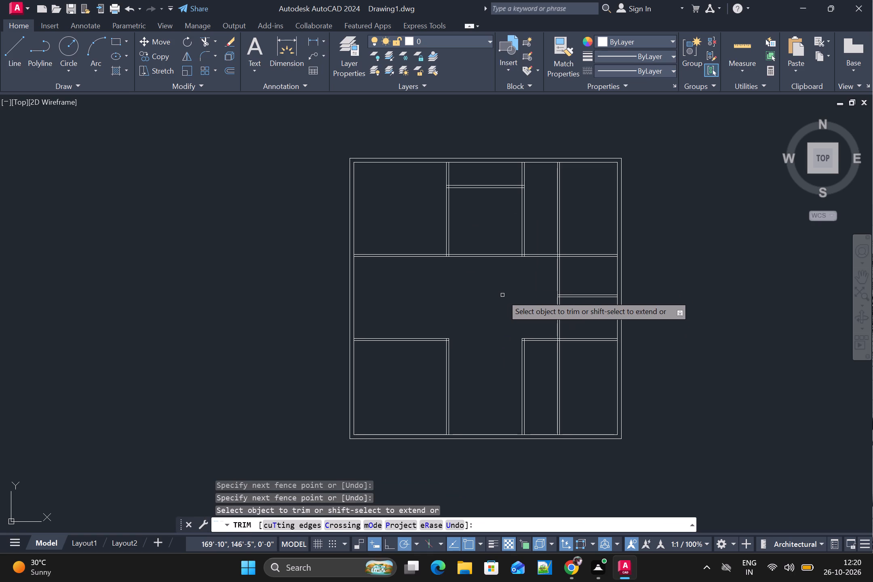
drag(590, 363, 542, 387)
scroll(550, 383, down, 1)
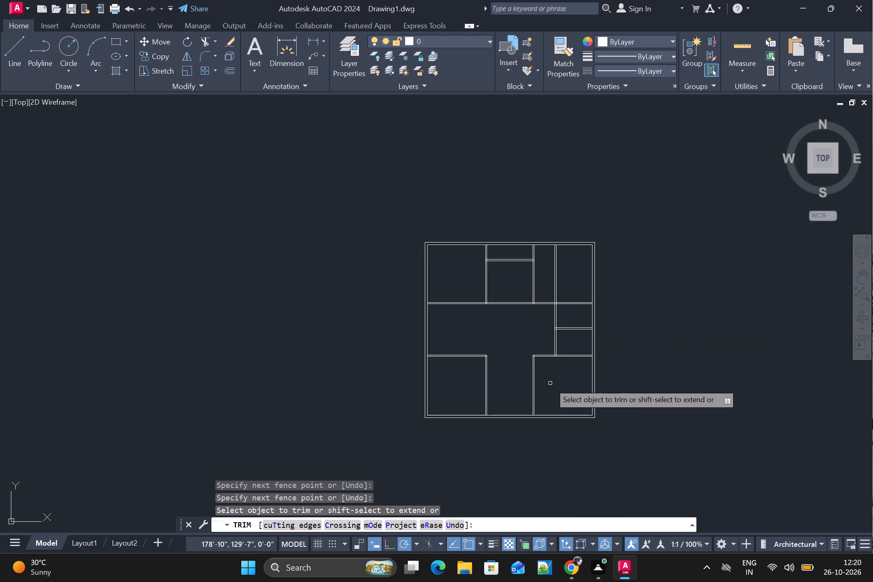
drag(565, 278, 542, 293)
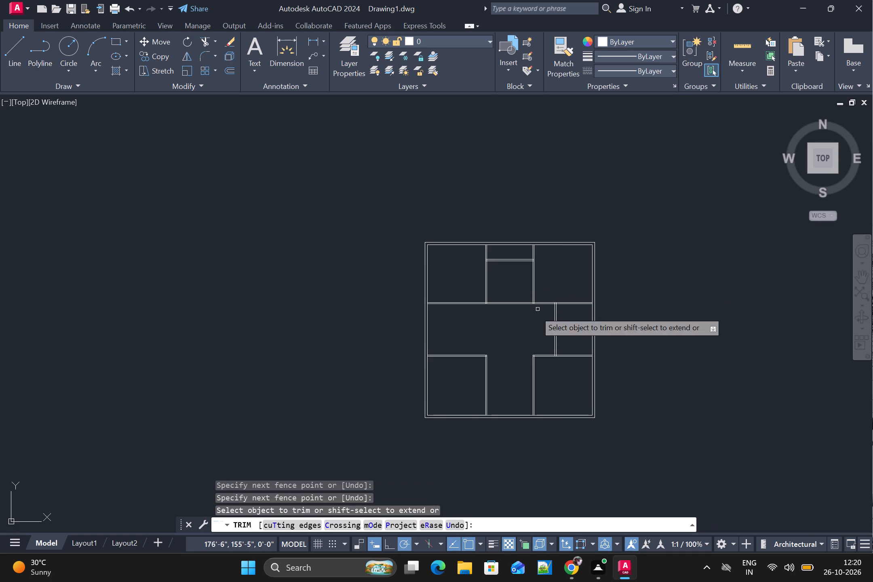
Trim the overlapping line pieces where the new horizontal partition meets the new vertical one, leaving an open T-junction.
scroll(512, 328, up, 1)
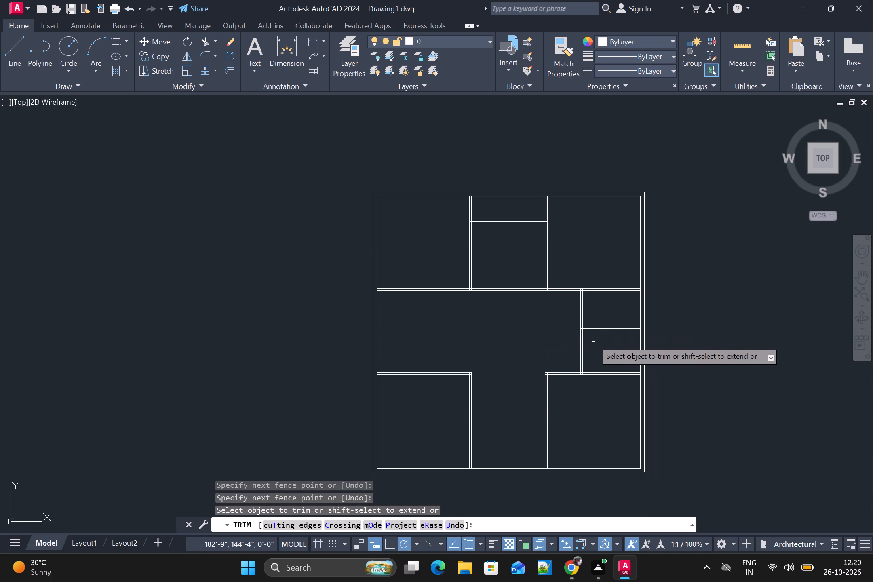
scroll(593, 330, up, 4)
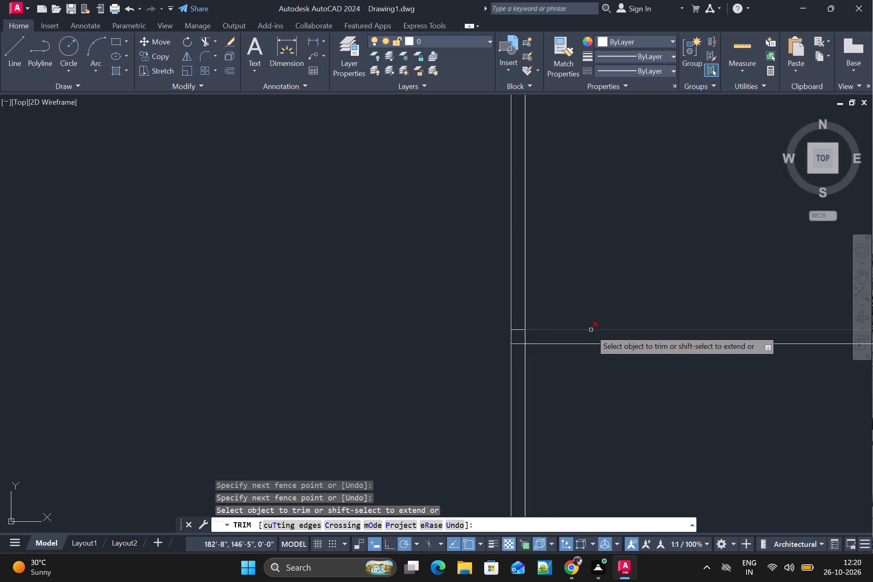
scroll(554, 332, up, 1)
drag(494, 326, 498, 357)
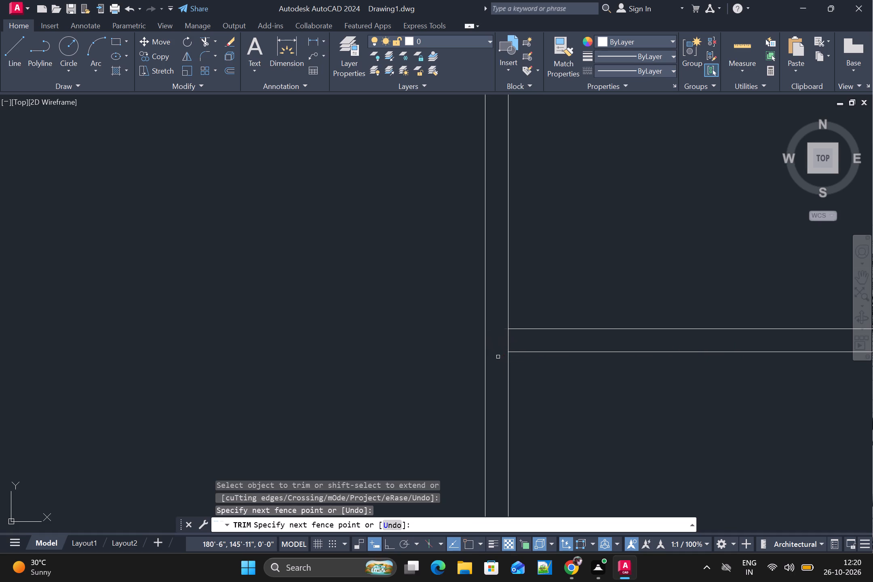
drag(508, 337, 525, 336)
Trim the overlapping line pieces inside the upper-right wall corner of the lower-left room.
scroll(520, 338, down, 3)
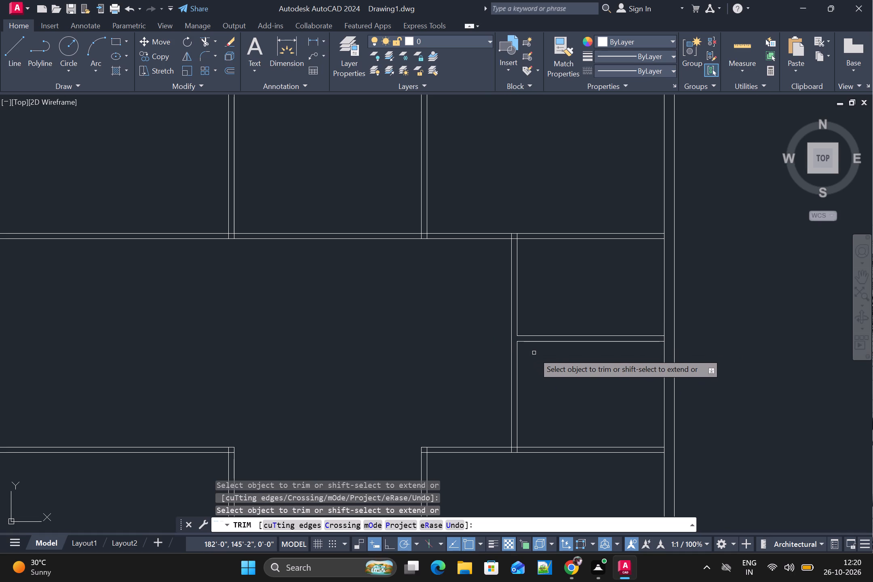
scroll(534, 353, down, 2)
middle_drag(485, 360, 463, 308)
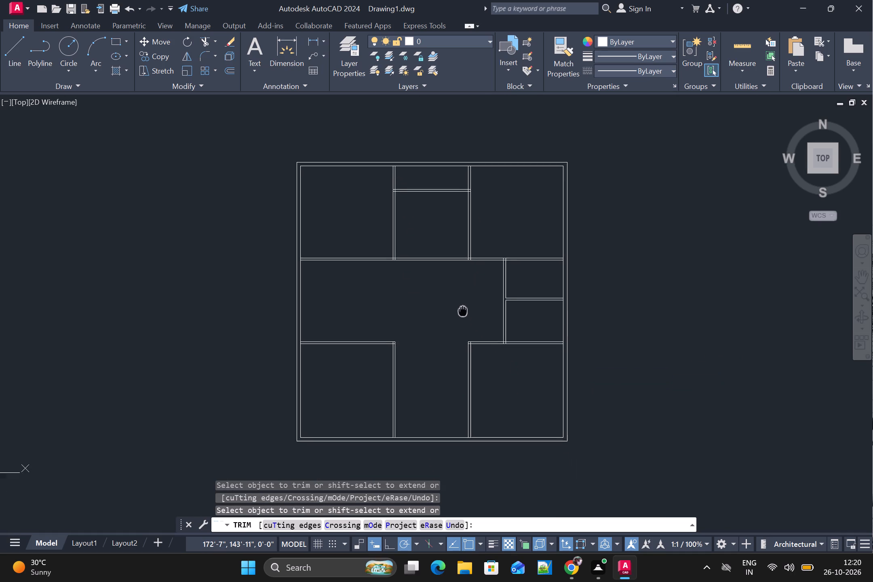
middle_drag(463, 308, 463, 305)
scroll(397, 333, up, 6)
drag(377, 363, 406, 372)
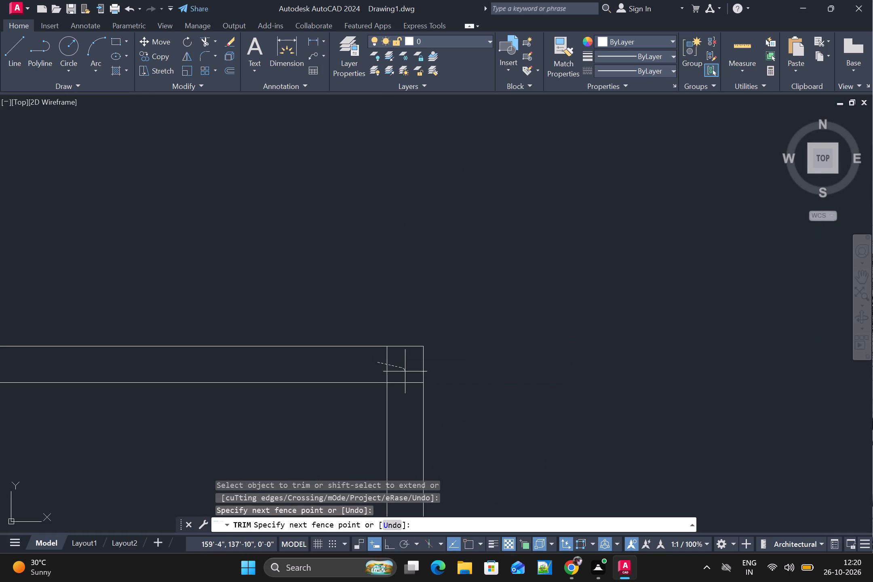
drag(406, 372, 406, 398)
scroll(408, 400, down, 3)
scroll(471, 378, down, 3)
middle_drag(502, 412, 487, 388)
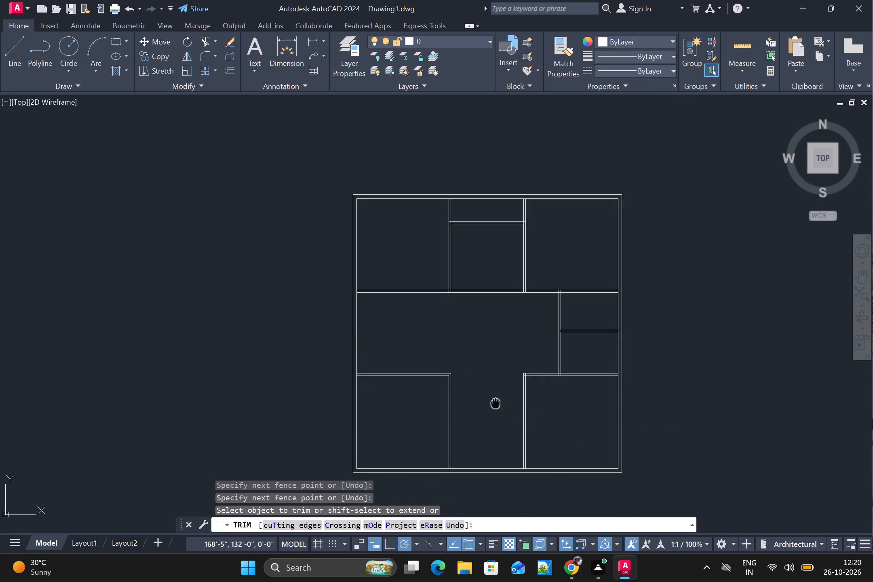
middle_drag(487, 388, 449, 338)
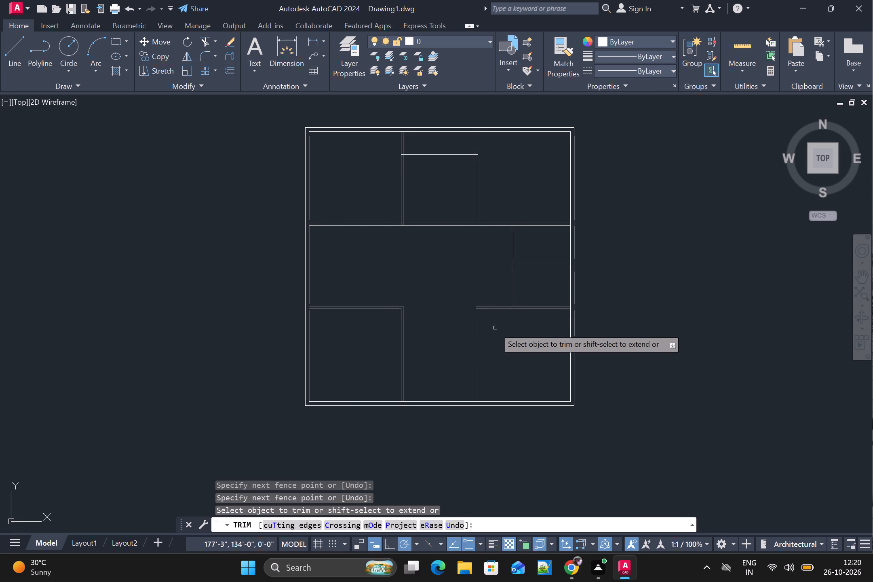
Trim the overlapping line pieces inside the upper-left wall corner of the lower-right room.
scroll(483, 320, up, 6)
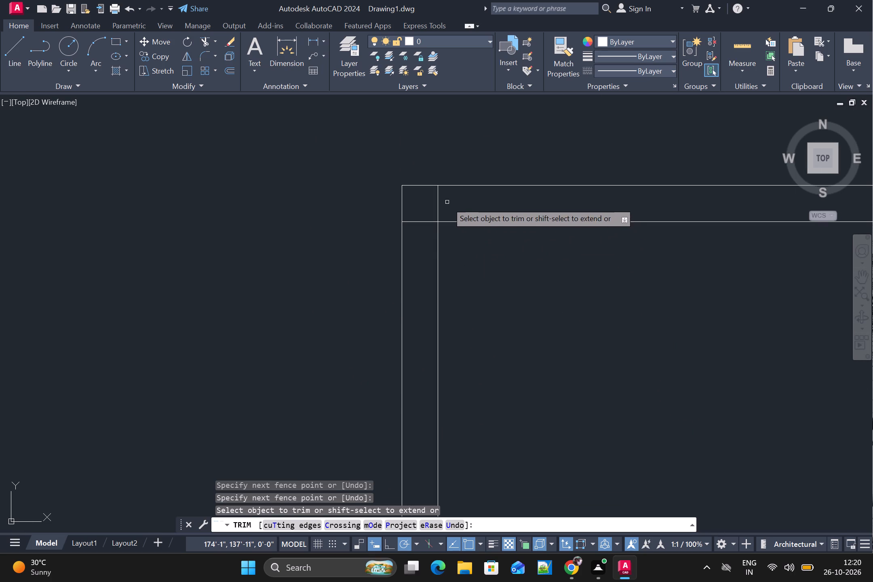
drag(437, 199, 404, 232)
drag(413, 209, 410, 234)
scroll(410, 234, down, 3)
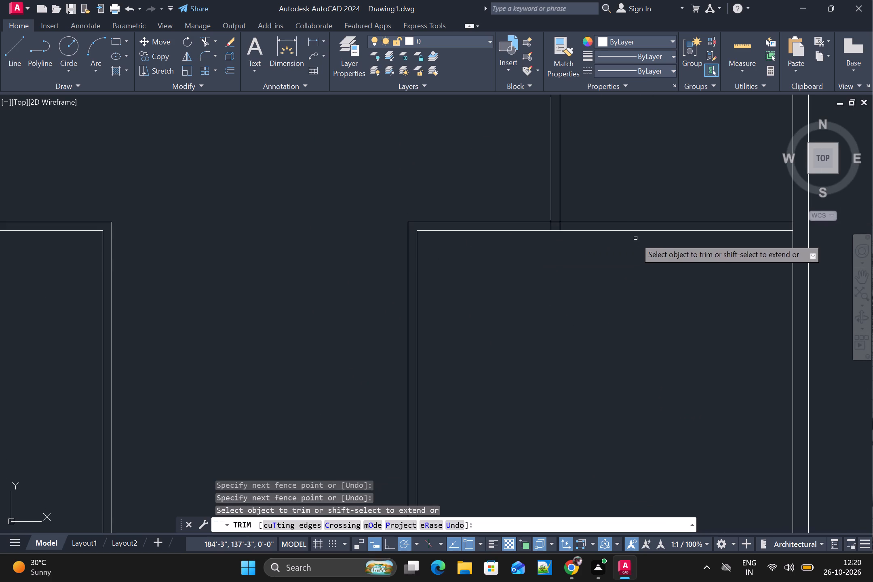
Trim the overlapping lines where the small right-hand rooms' vertical partition meets the horizontal partition below the central band, leaving an open T-junction.
scroll(582, 221, up, 3)
drag(497, 242, 452, 244)
drag(476, 207, 472, 236)
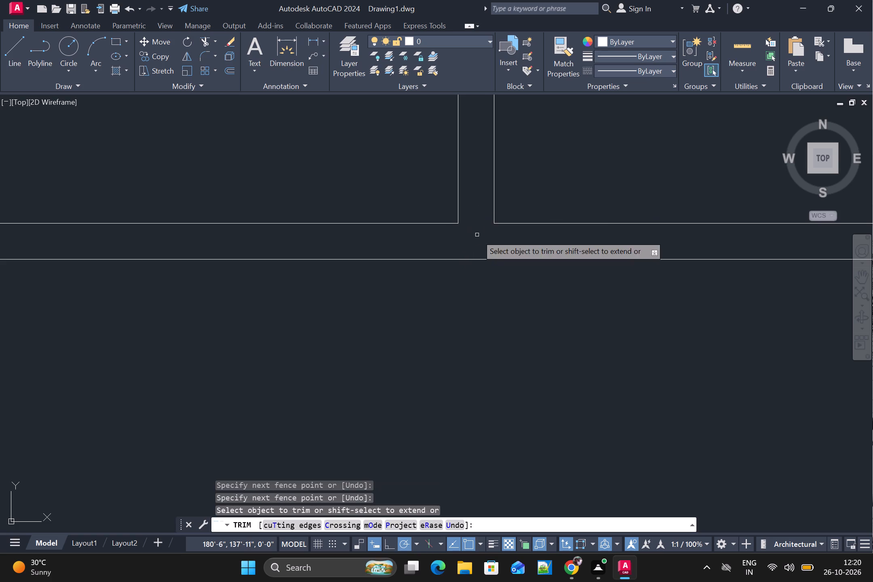
scroll(477, 235, down, 3)
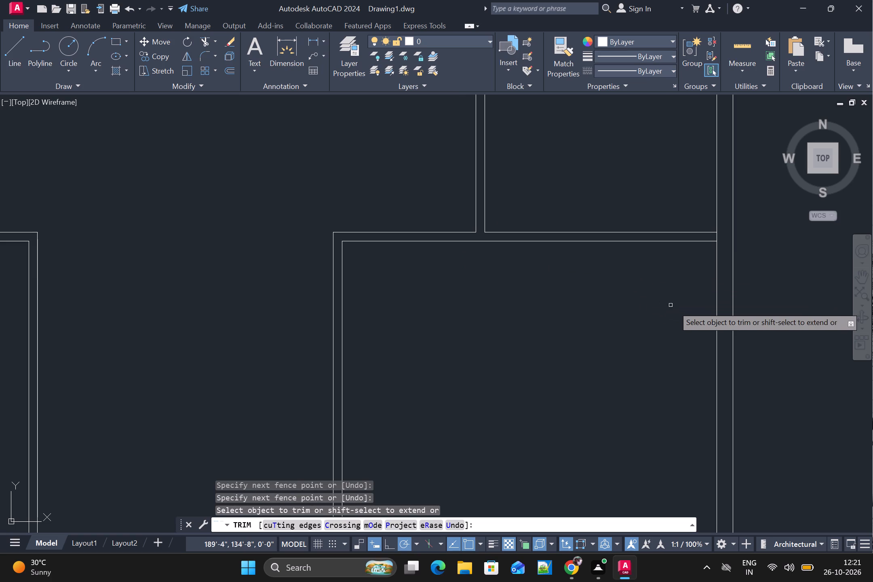
Trim the right outer wall's inner line between the two lines of the horizontal partition below the central band.
scroll(666, 310, down, 3)
scroll(688, 293, up, 4)
scroll(635, 291, up, 2)
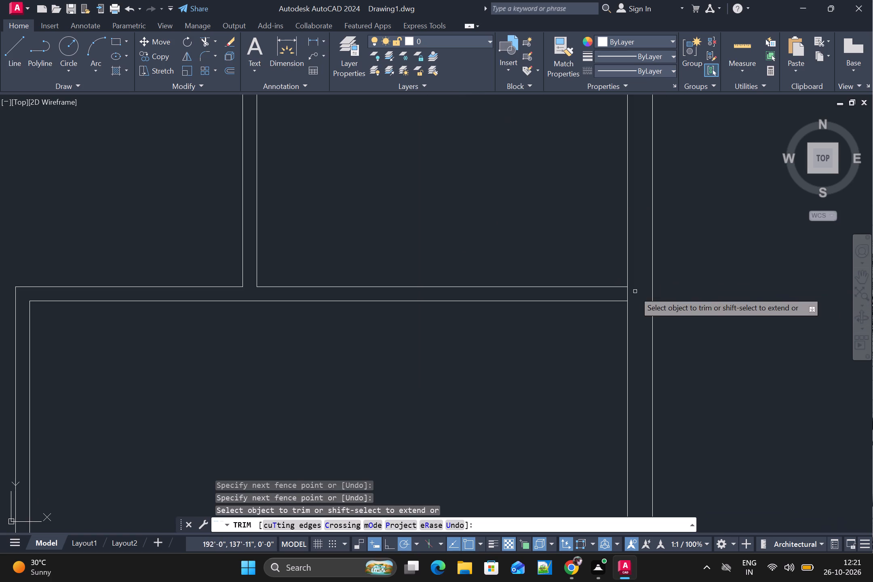
scroll(635, 291, up, 2)
drag(608, 297, 517, 312)
Trim the overlapping lines where the small right-hand rooms' vertical partition meets the horizontal partition above the central band, leaving an open T-junction.
scroll(537, 302, down, 4)
scroll(489, 311, down, 2)
scroll(424, 345, down, 2)
scroll(407, 231, up, 5)
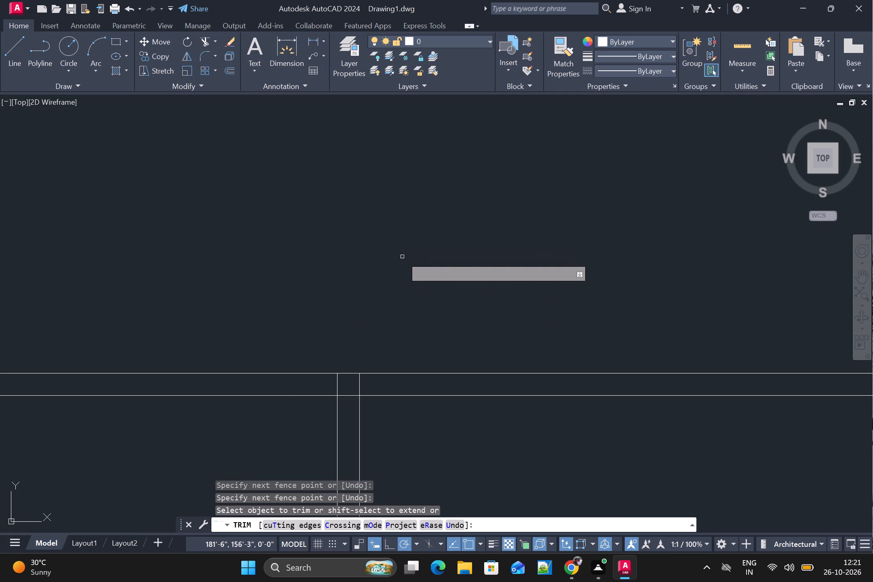
drag(374, 386, 324, 384)
scroll(329, 384, down, 3)
scroll(358, 387, up, 3)
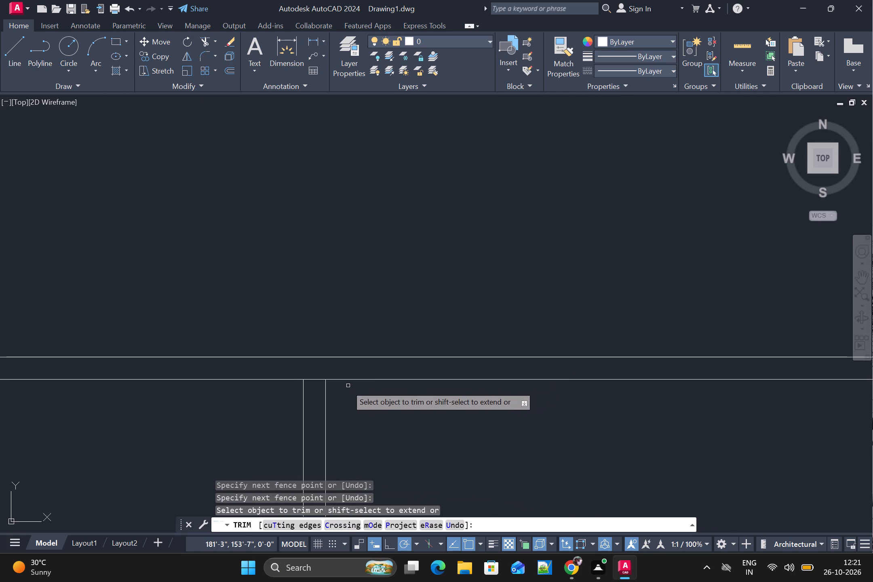
drag(316, 373, 318, 398)
Trim the overlapping lines where the two upper vertical partitions meet the horizontal partition above the central band, opening both T-junctions.
scroll(318, 398, down, 4)
middle_drag(380, 426, 451, 299)
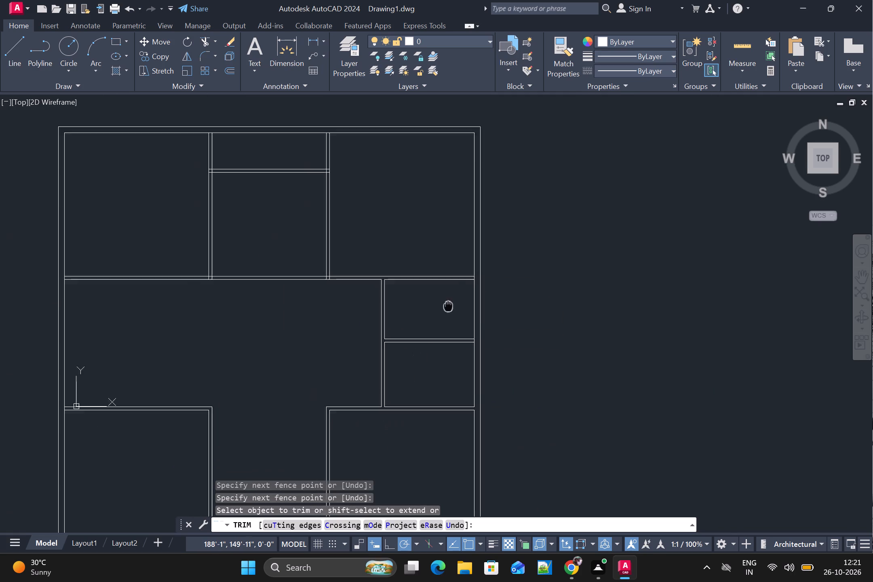
middle_drag(451, 299, 453, 295)
scroll(281, 219, up, 3)
scroll(512, 411, up, 2)
drag(503, 394, 426, 398)
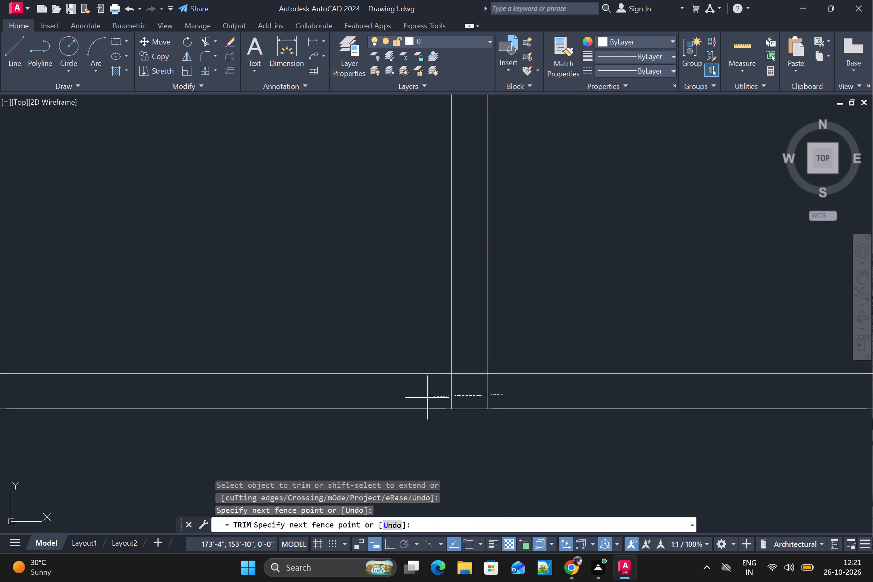
drag(426, 398, 423, 398)
drag(472, 364, 464, 393)
scroll(465, 388, down, 4)
scroll(283, 387, up, 3)
drag(344, 375, 303, 373)
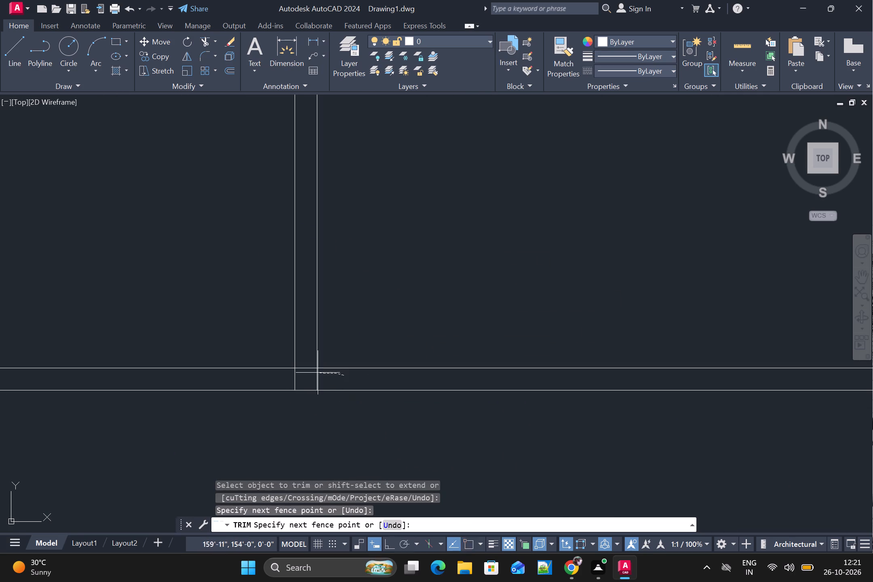
drag(303, 373, 285, 374)
drag(308, 359, 305, 376)
Trim the overlapping lines at both ends of the short horizontal partition between the two upper vertical partitions.
scroll(305, 377, down, 4)
scroll(327, 266, up, 4)
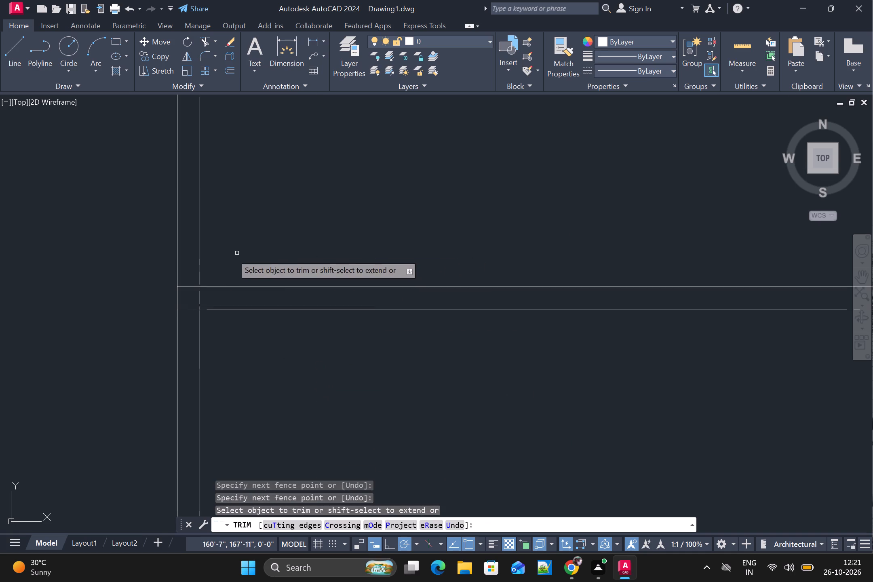
drag(188, 283, 183, 323)
drag(186, 302, 212, 304)
scroll(225, 303, down, 3)
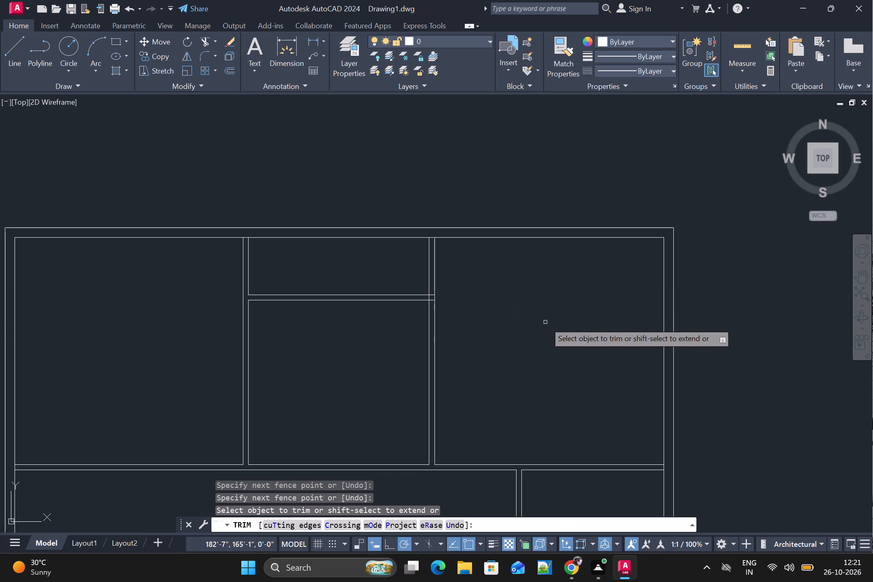
scroll(439, 317, up, 6)
drag(428, 164, 415, 328)
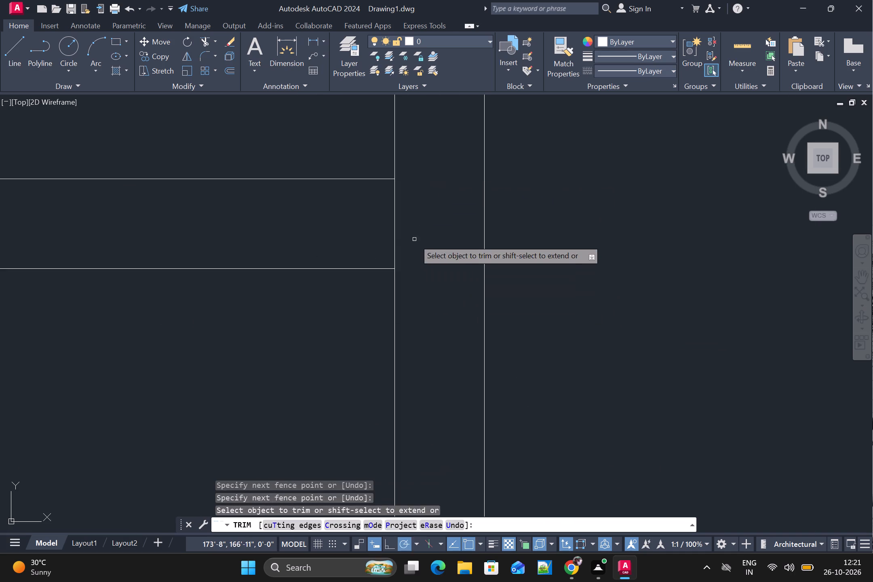
drag(409, 236, 381, 243)
Trim the left outer wall's inner line between the two lines of the horizontal partition above the central band.
scroll(411, 233, down, 4)
scroll(396, 312, down, 4)
scroll(226, 420, up, 3)
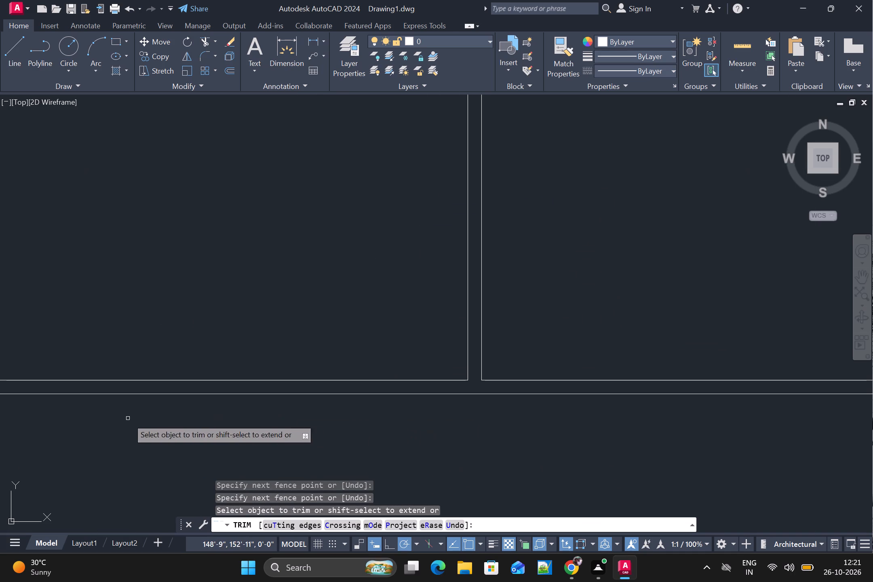
middle_drag(190, 413, 363, 379)
scroll(339, 395, down, 2)
scroll(209, 380, up, 5)
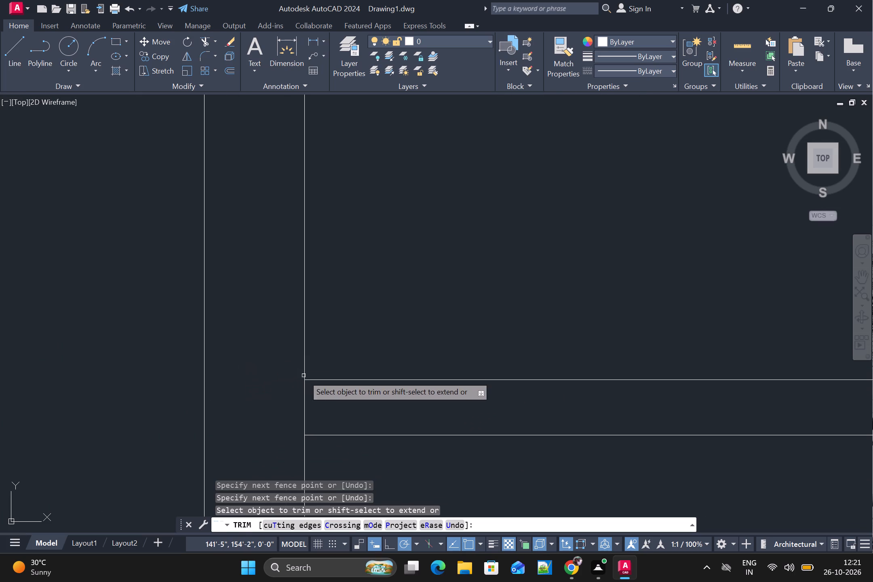
drag(324, 392, 311, 396)
drag(325, 399, 270, 413)
Trim the top outer wall's inner line between the paired lines of both upper vertical partitions.
scroll(283, 404, down, 8)
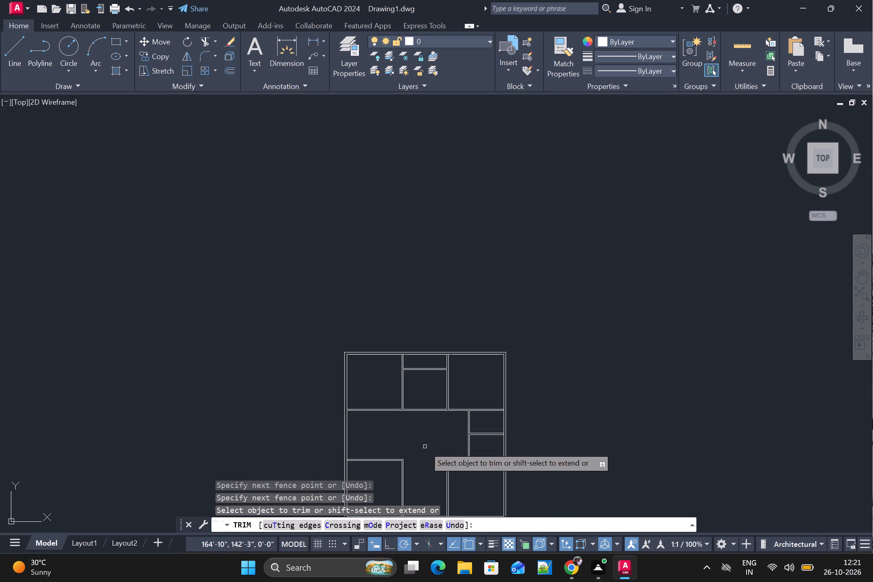
middle_drag(431, 447, 385, 422)
scroll(377, 337, up, 3)
scroll(441, 322, up, 3)
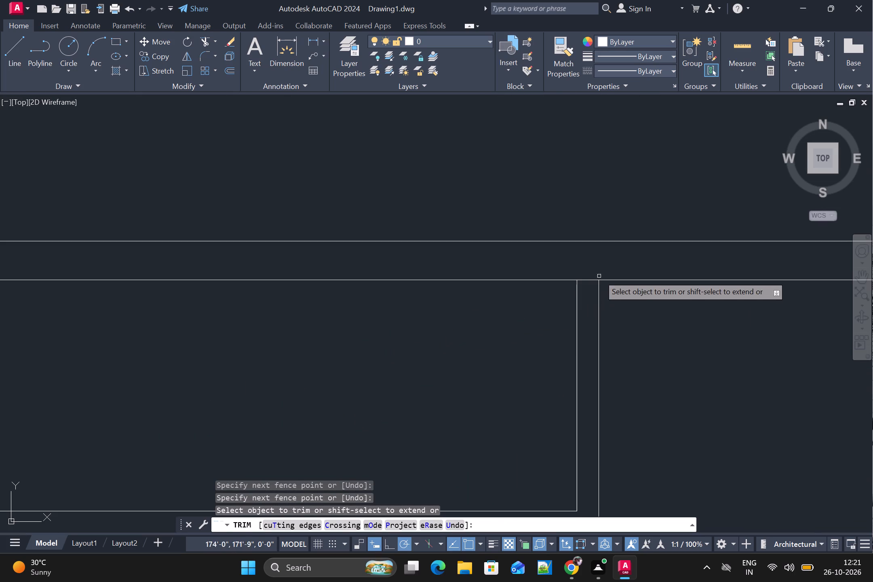
drag(589, 279, 582, 310)
scroll(583, 304, down, 3)
scroll(472, 332, up, 3)
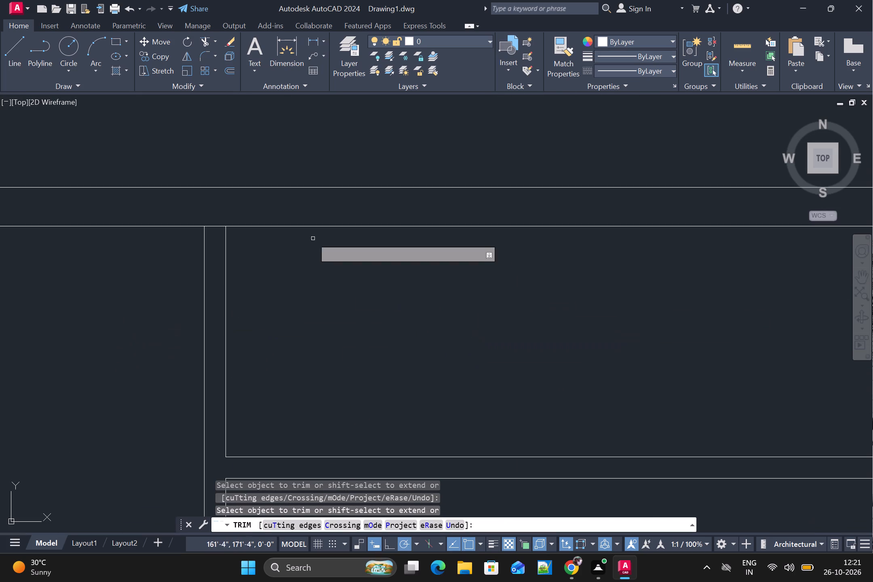
scroll(309, 235, up, 2)
drag(78, 198, 67, 242)
Trim the left outer wall's inner line between the two lines of the horizontal partition below the central band.
scroll(68, 242, down, 5)
scroll(399, 440, down, 1)
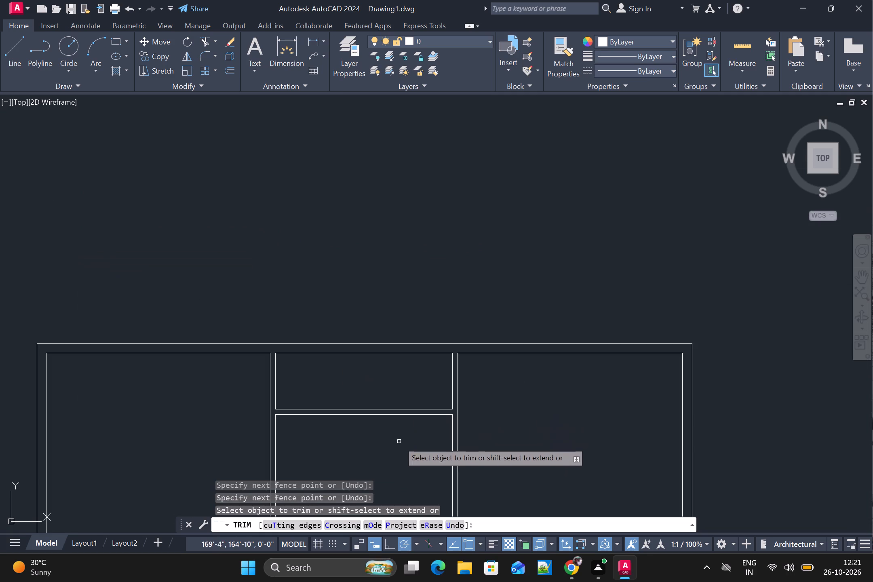
middle_drag(403, 457, 450, 289)
scroll(444, 348, down, 2)
middle_drag(445, 418, 426, 298)
scroll(361, 353, up, 3)
scroll(99, 269, up, 2)
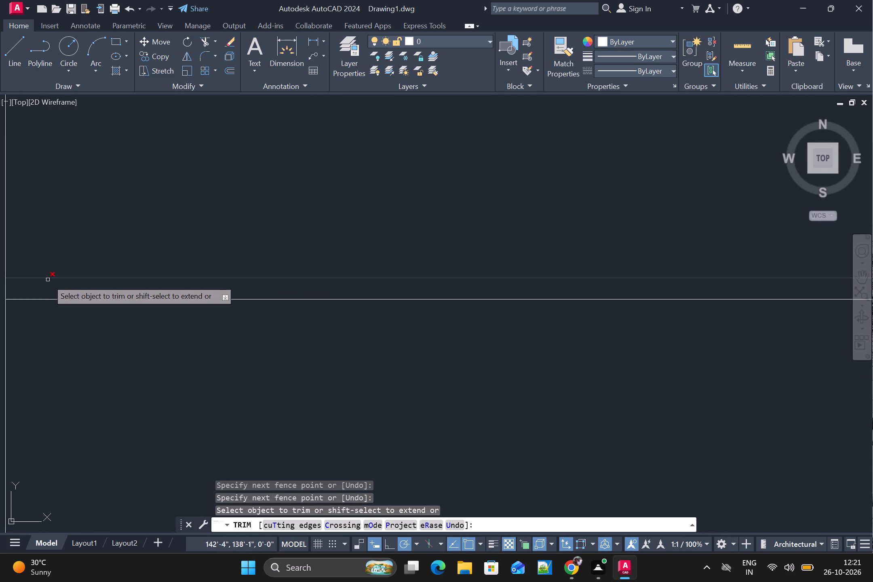
scroll(44, 279, down, 2)
middle_drag(53, 285, 217, 288)
scroll(189, 287, up, 2)
drag(202, 281, 185, 286)
Check the wall junctions across the floor plan, especially around the lower rooms, and finish trimming.
scroll(202, 287, down, 3)
scroll(571, 468, down, 2)
middle_drag(571, 465, 503, 443)
scroll(561, 394, up, 1)
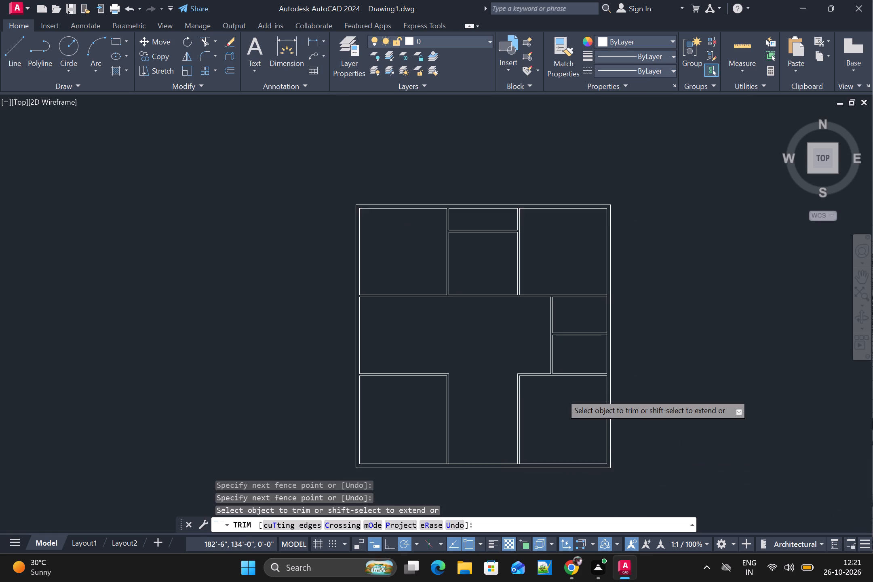
scroll(561, 394, up, 1)
scroll(559, 394, down, 2)
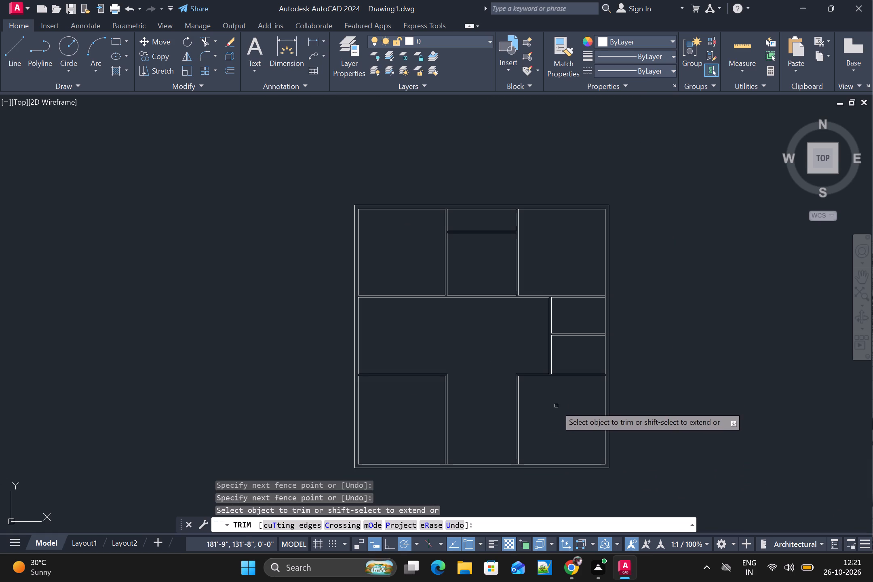
middle_drag(555, 407, 542, 365)
scroll(528, 392, up, 2)
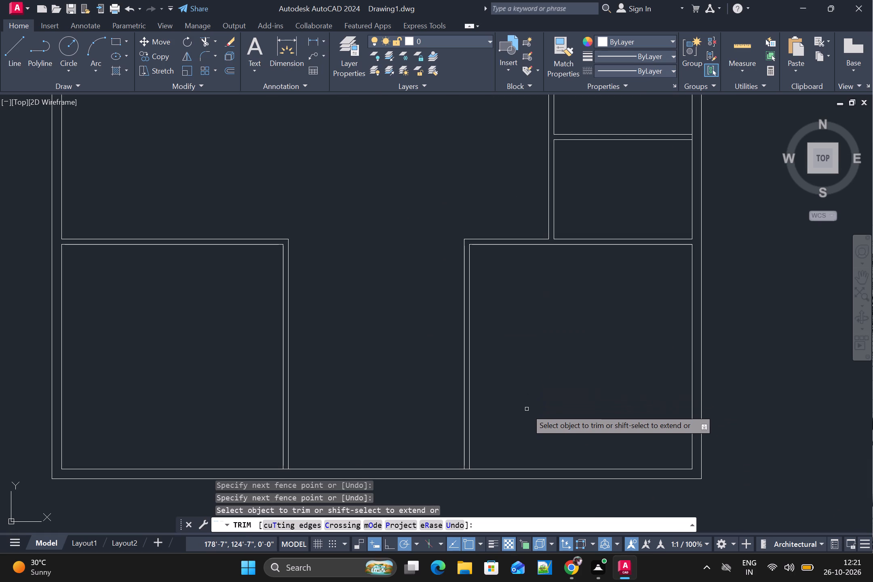
scroll(527, 409, down, 3)
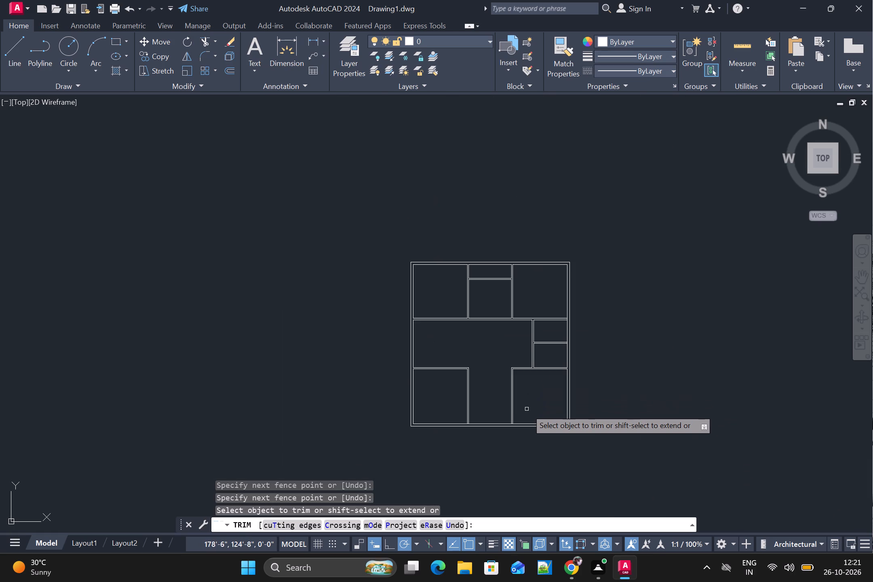
scroll(531, 403, up, 2)
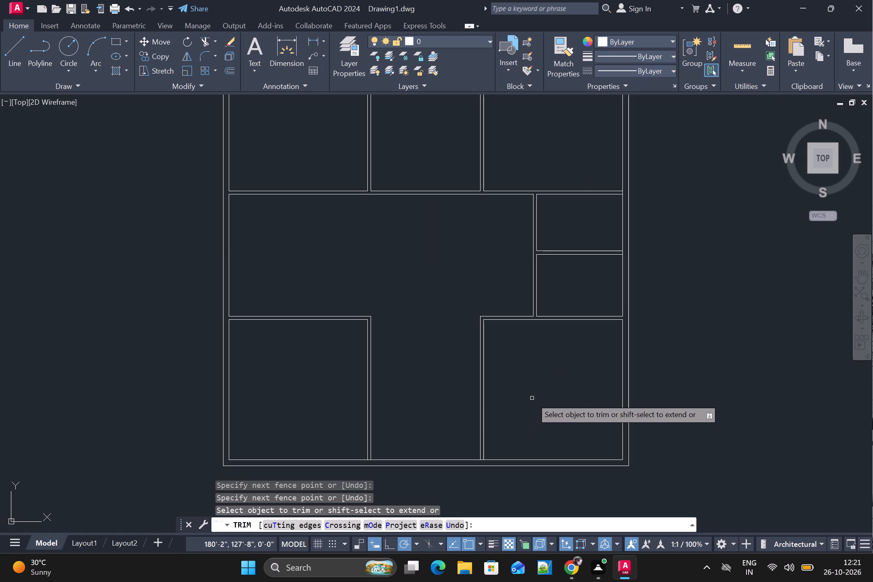
key(space)
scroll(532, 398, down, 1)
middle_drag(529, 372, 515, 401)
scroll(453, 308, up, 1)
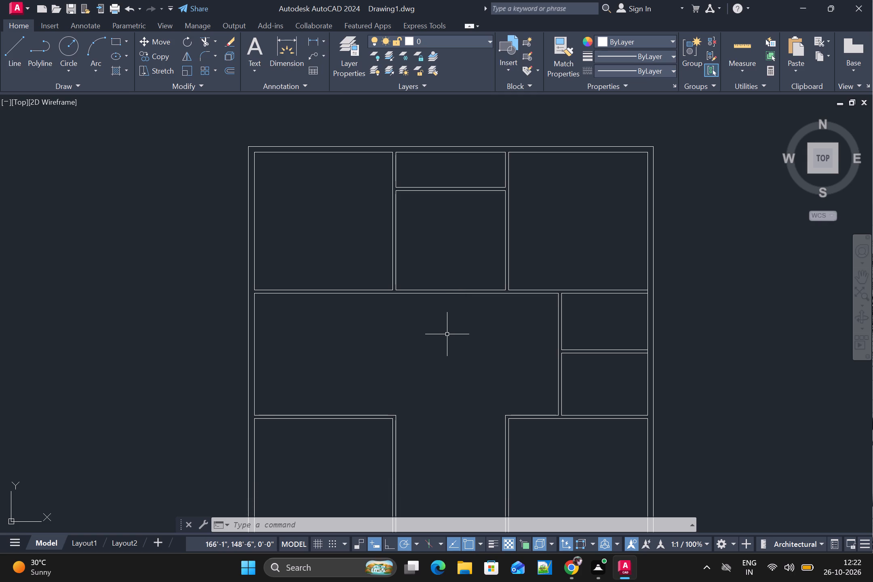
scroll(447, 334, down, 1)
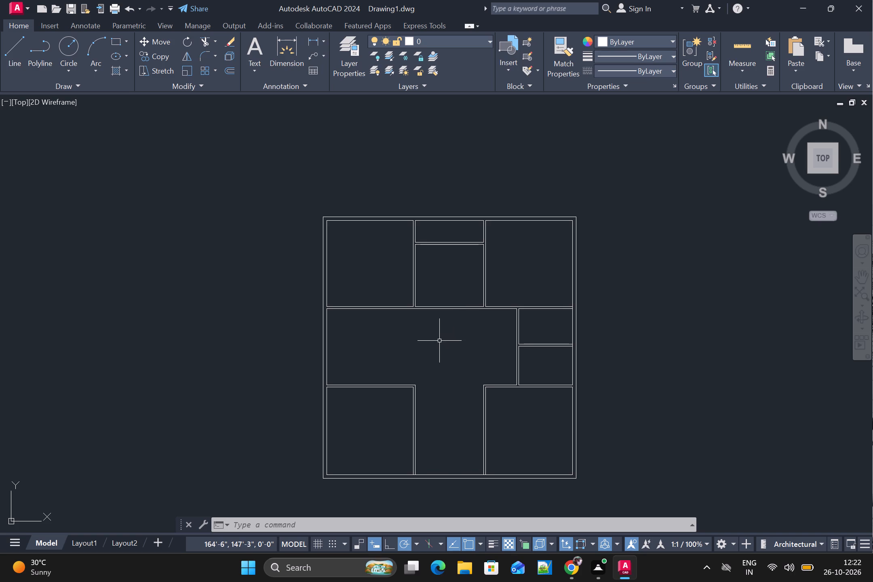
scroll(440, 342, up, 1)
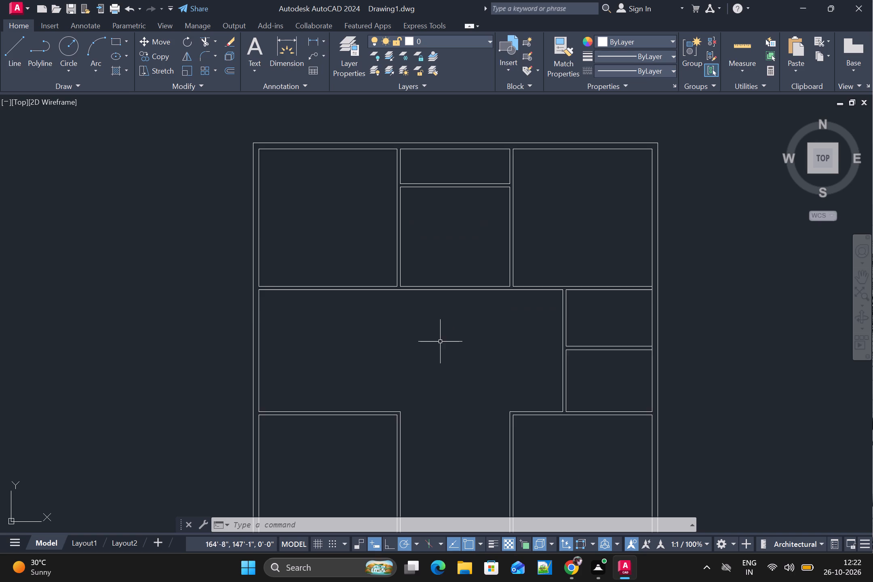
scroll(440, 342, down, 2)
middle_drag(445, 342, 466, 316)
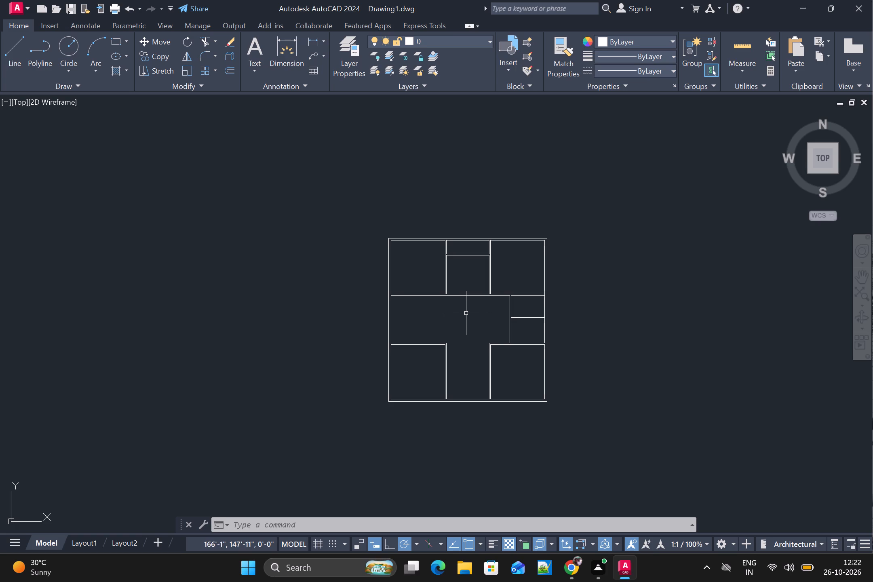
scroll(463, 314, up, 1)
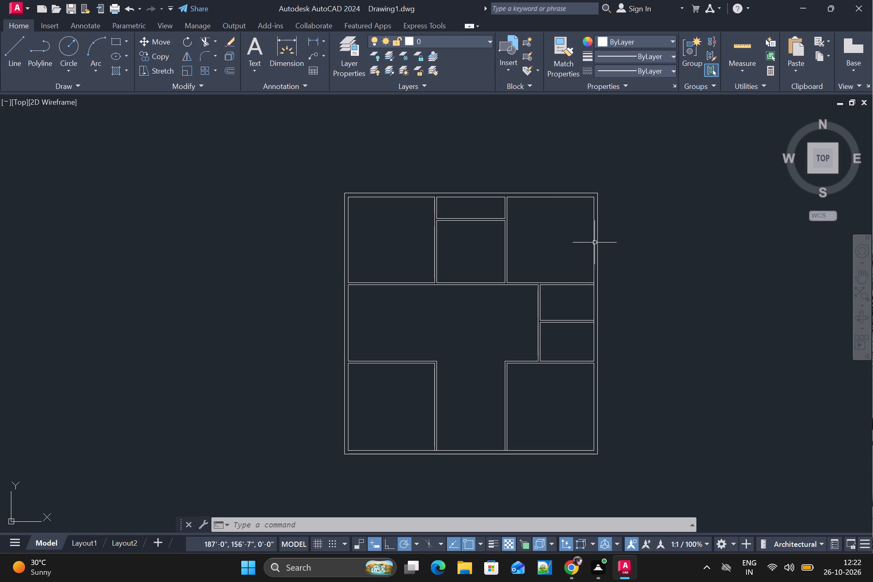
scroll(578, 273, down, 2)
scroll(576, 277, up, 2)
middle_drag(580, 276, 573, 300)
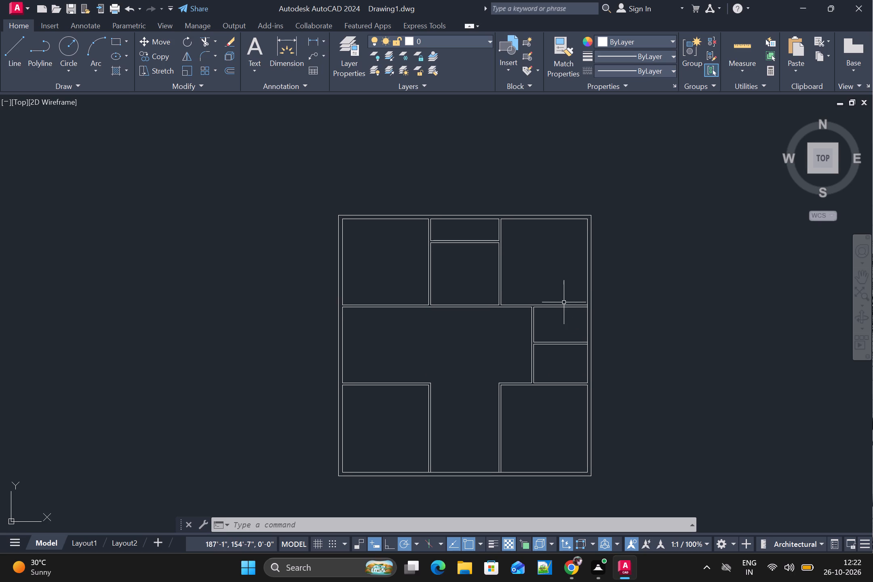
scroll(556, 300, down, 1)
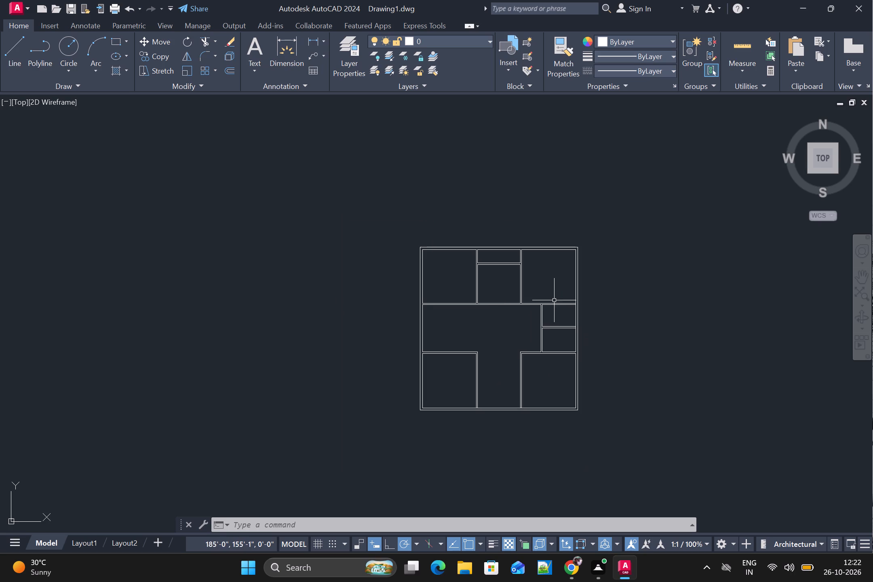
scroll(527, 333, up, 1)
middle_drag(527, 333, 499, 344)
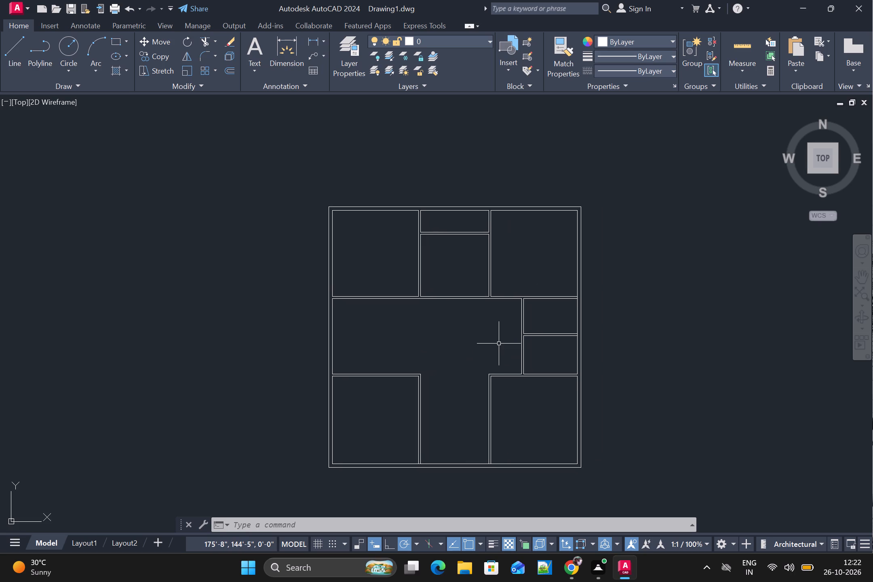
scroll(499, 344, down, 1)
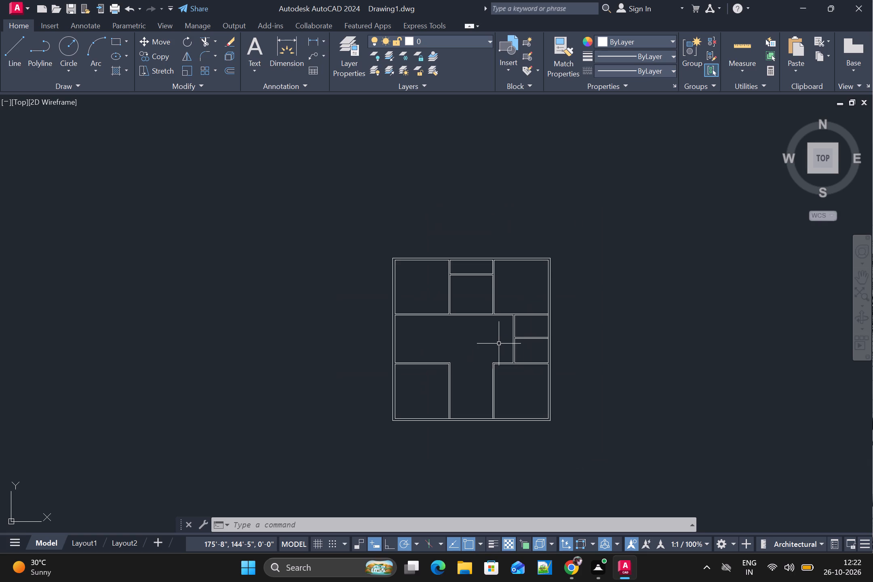
Draw a line extending the passage-side face of the right lower vertical partition across the bottom outer wall to its outer line.
scroll(486, 347, up, 1)
middle_drag(486, 347, 506, 322)
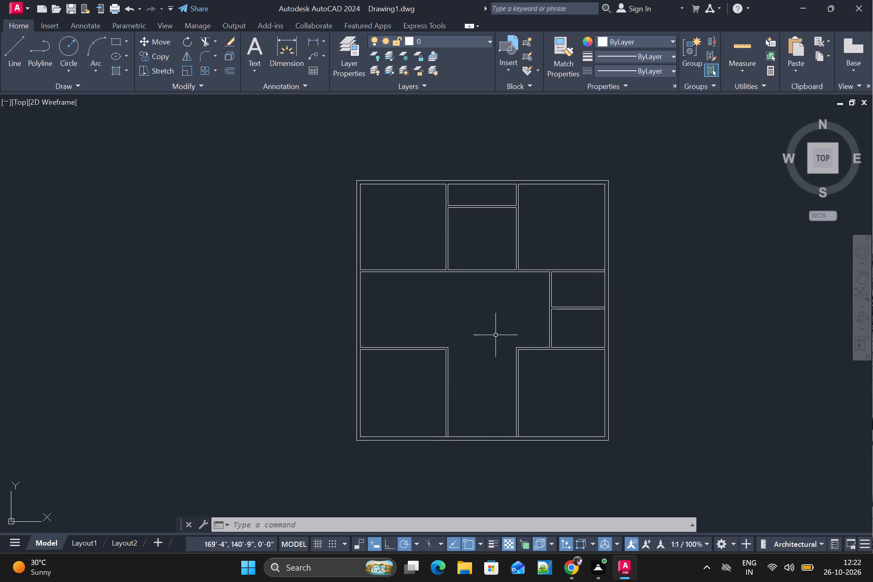
scroll(487, 339, up, 1)
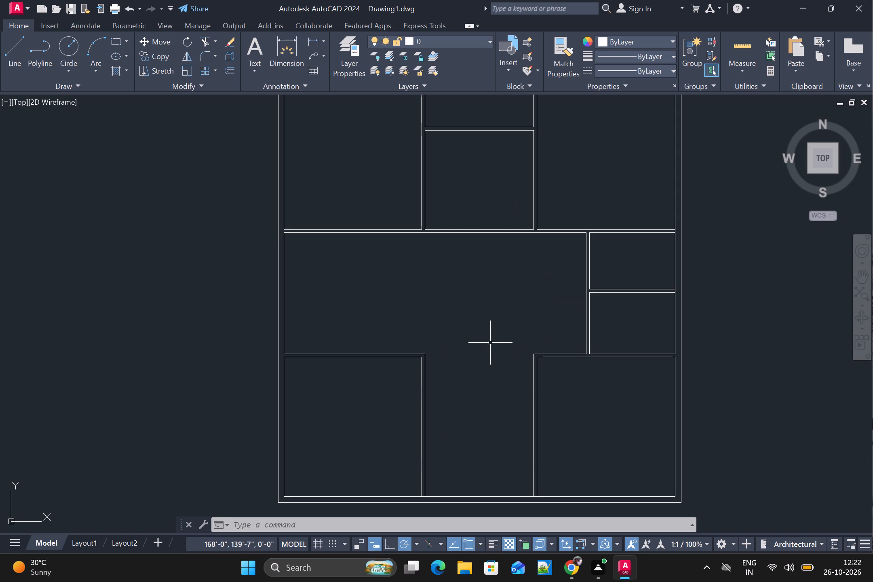
scroll(483, 278, down, 2)
middle_drag(483, 281, 477, 330)
scroll(485, 298, up, 1)
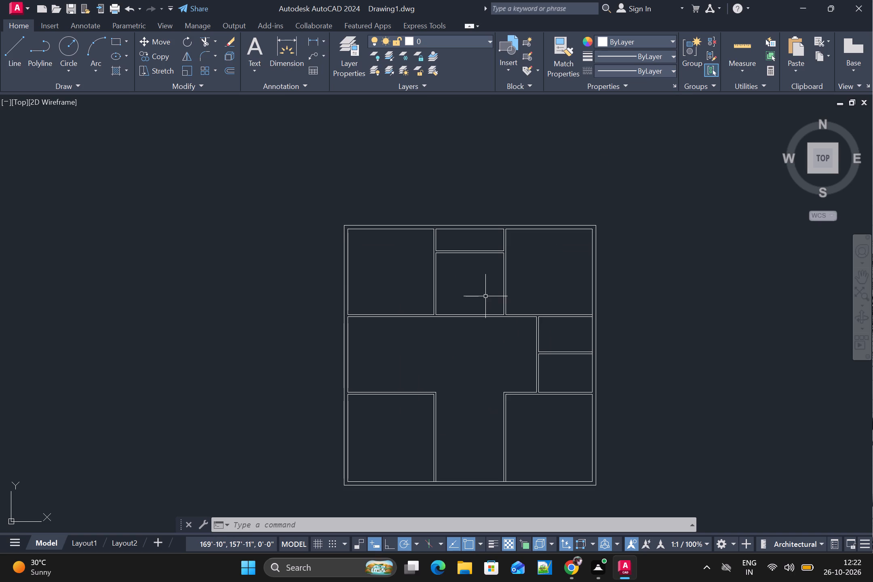
key(l)
key(space)
scroll(483, 447, up, 1)
middle_drag(483, 444, 470, 297)
scroll(483, 444, up, 1)
scroll(460, 267, down, 1)
scroll(531, 394, up, 1)
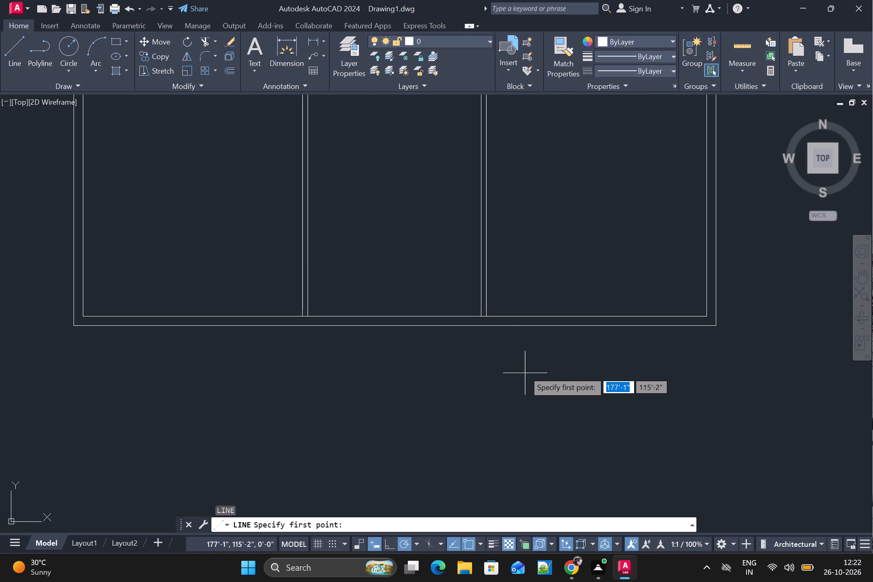
scroll(494, 321, up, 1)
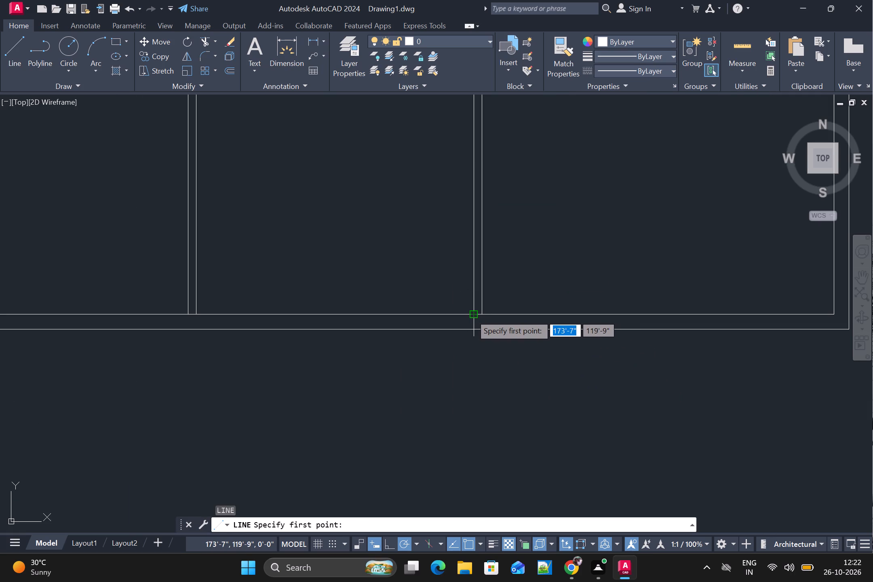
scroll(471, 314, up, 2)
click(478, 317)
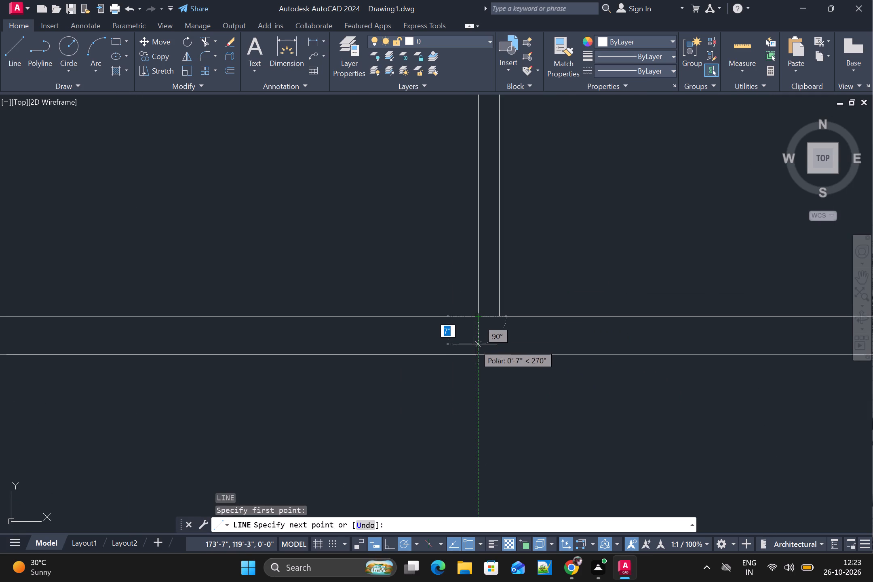
click(474, 354)
key(space)
Draw a line extending the passage-side face of the left lower vertical partition across the bottom outer wall to its outer line.
scroll(401, 377, down, 3)
scroll(272, 374, up, 2)
key(space)
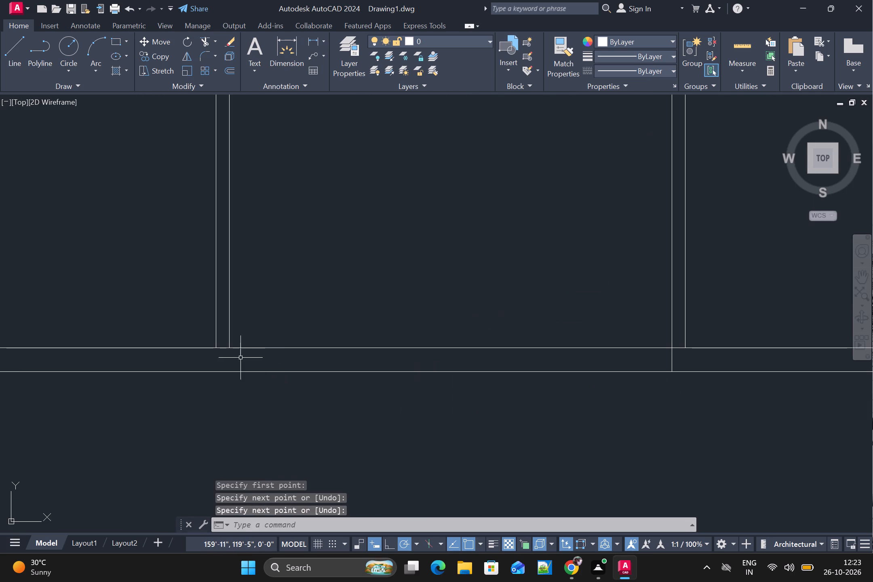
click(228, 348)
click(230, 375)
key(space)
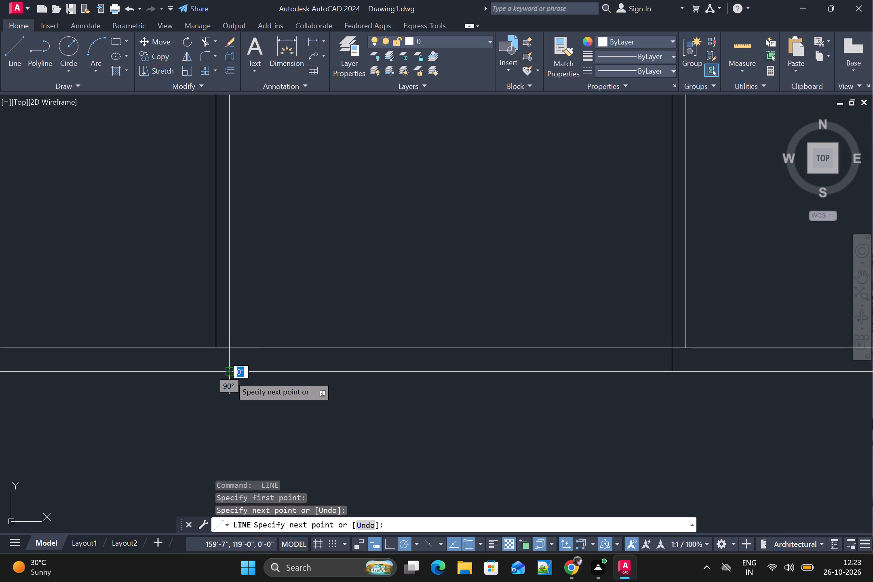
Draw a stub wall about 5'7" long and 7" thick from the left lower partition into the central passage, around the partition's mid-height.
scroll(409, 395, down, 1)
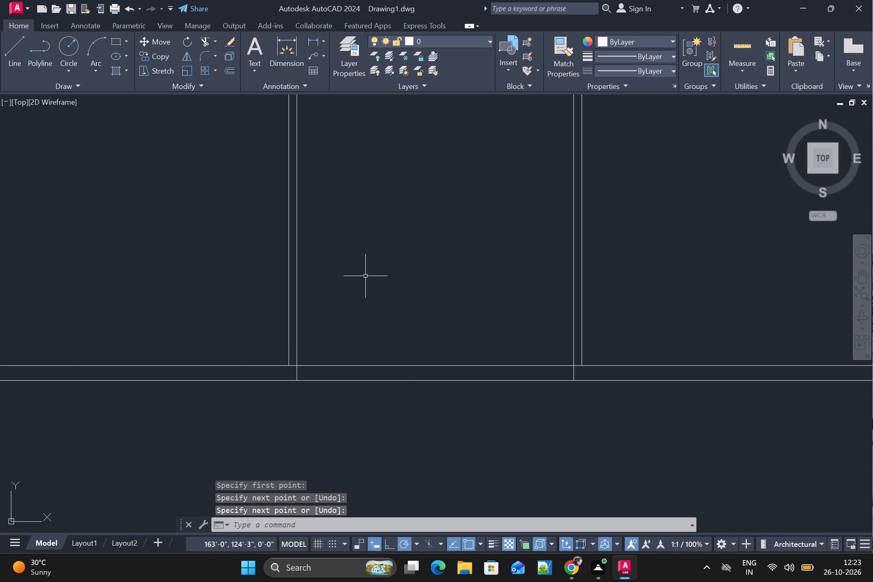
middle_drag(367, 275, 364, 352)
scroll(352, 308, down, 2)
scroll(350, 281, up, 1)
key(space)
scroll(323, 268, up, 1)
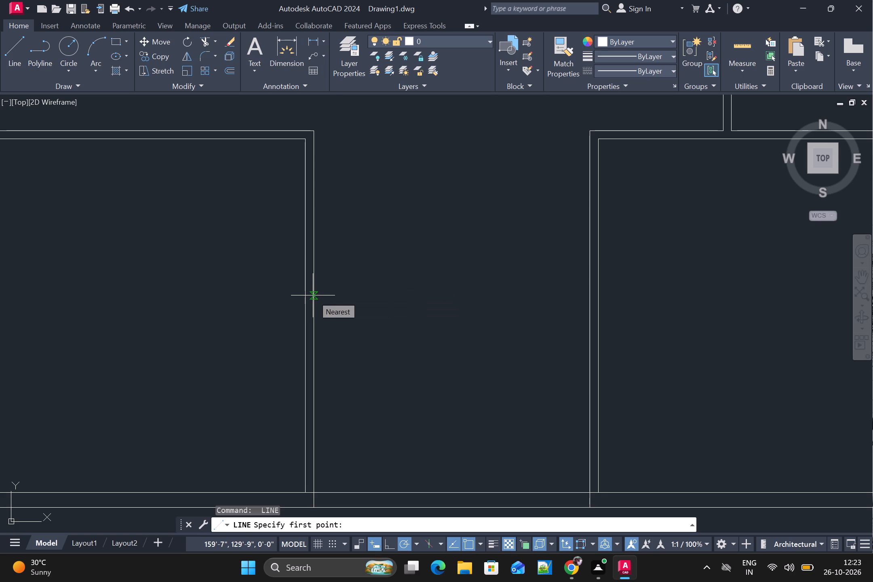
scroll(319, 324, down, 1)
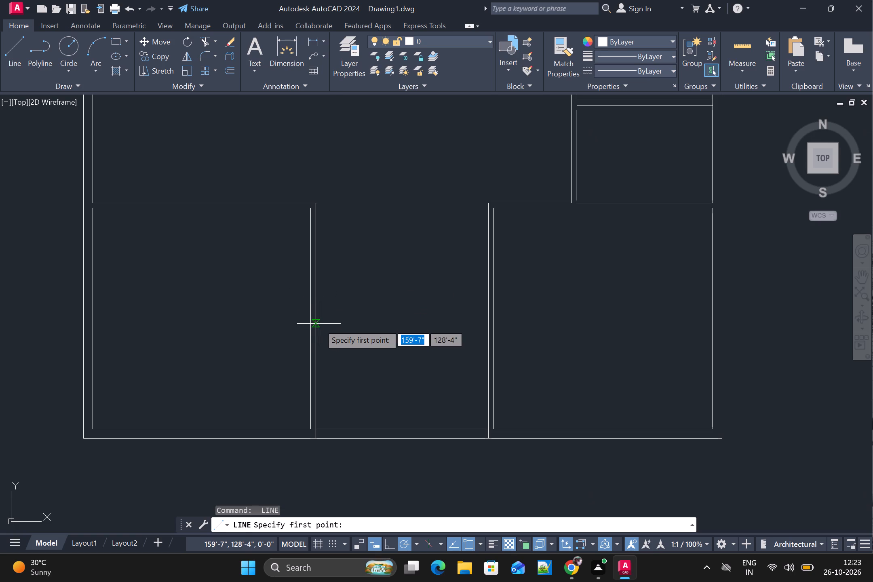
drag(315, 313, 318, 313)
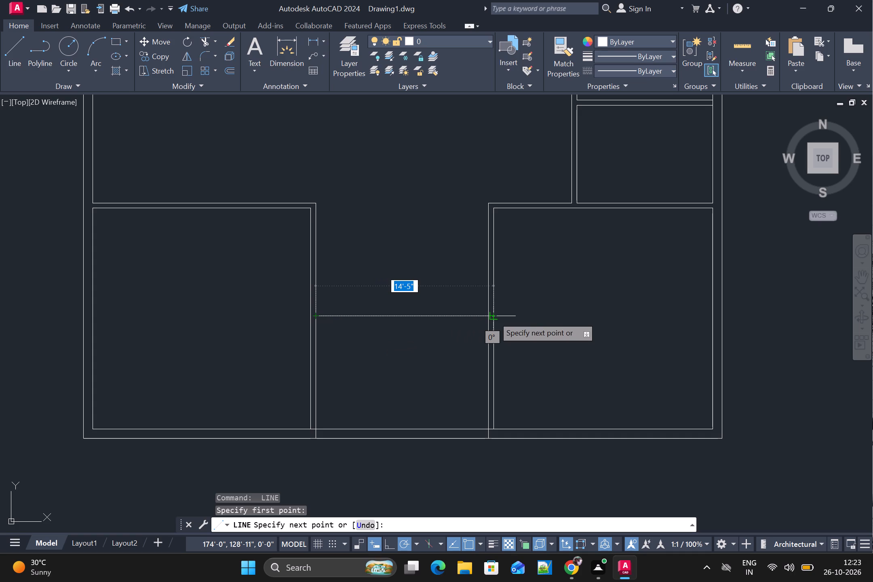
click(384, 316)
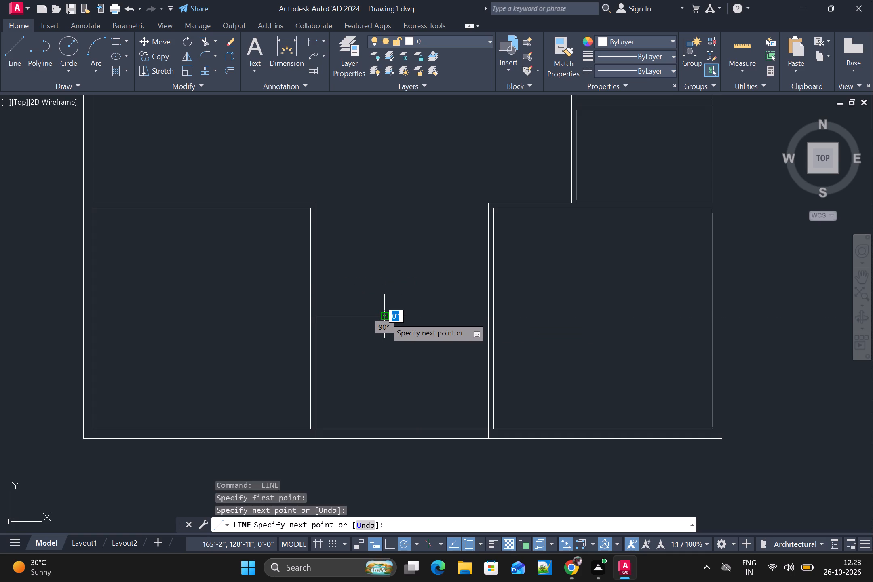
scroll(384, 316, up, 1)
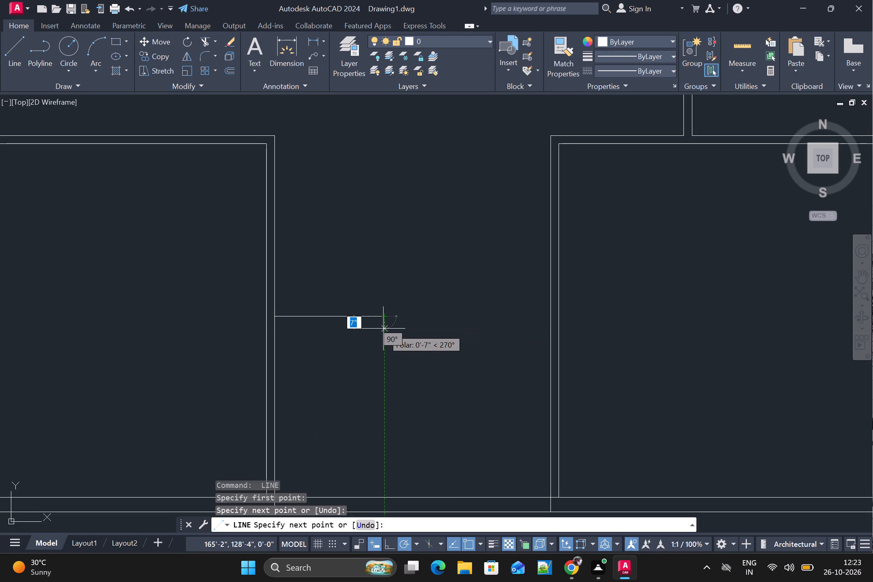
scroll(383, 329, up, 2)
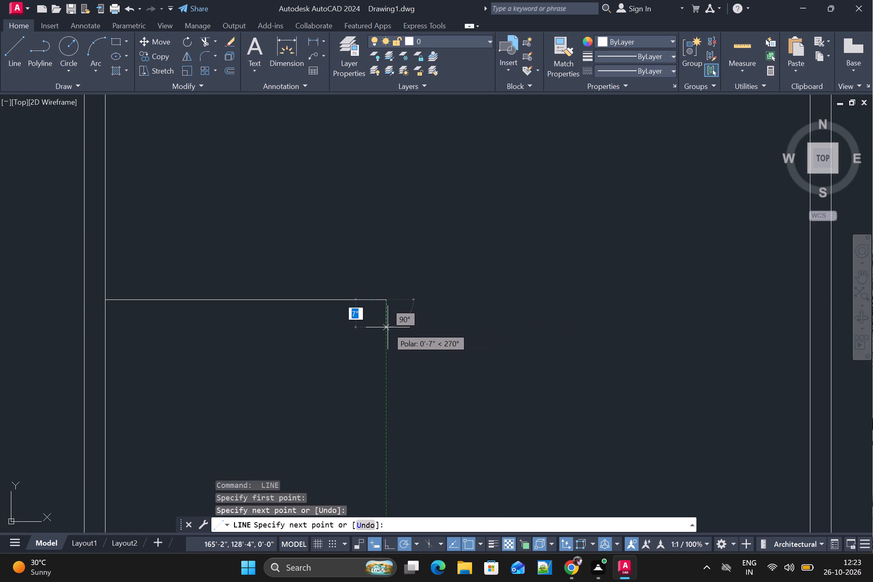
click(380, 328)
click(105, 331)
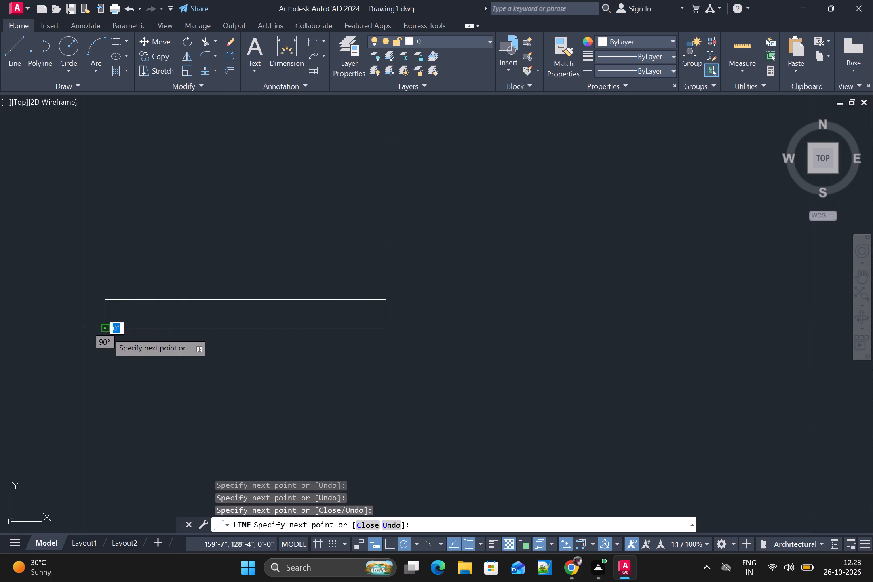
key(space)
Draw an aligned stub wall about 1'9" long and 7" thick from the right lower partition into the central passage.
scroll(415, 327, down, 2)
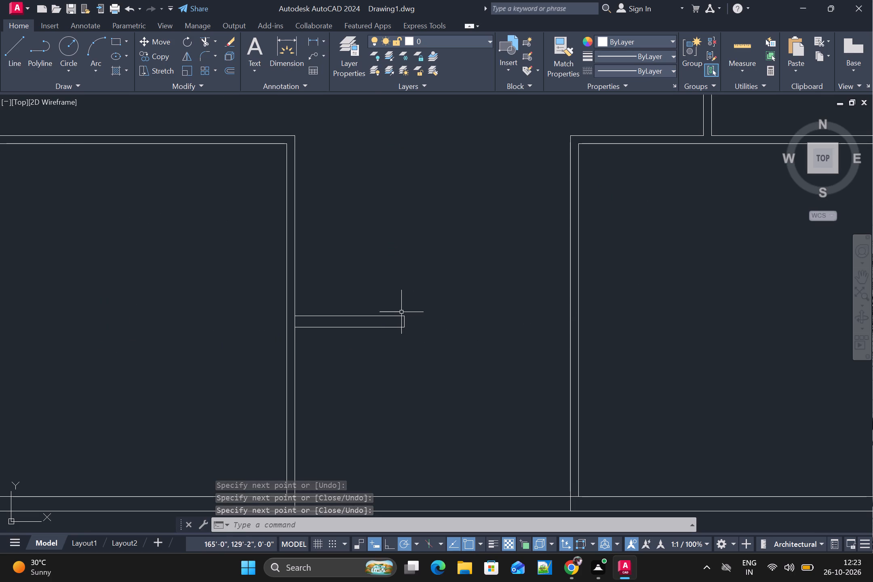
key(space)
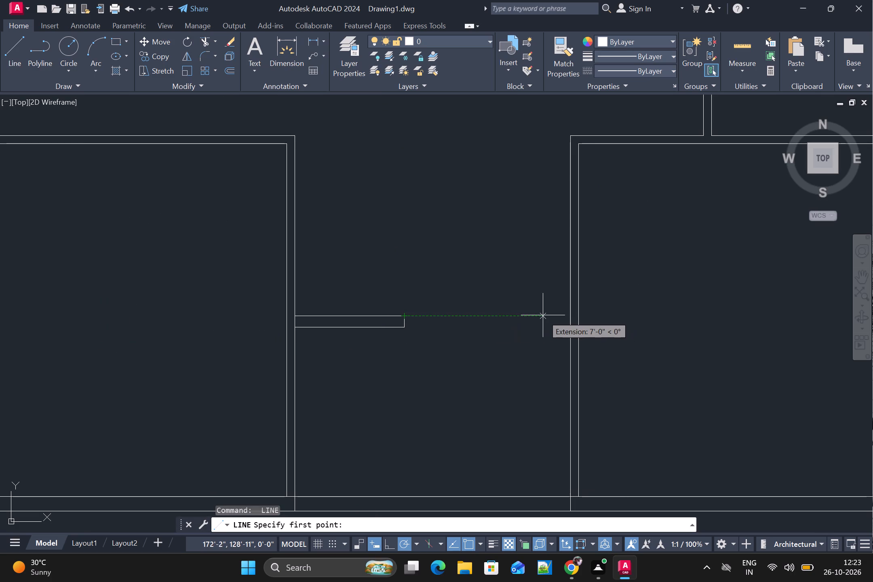
click(536, 316)
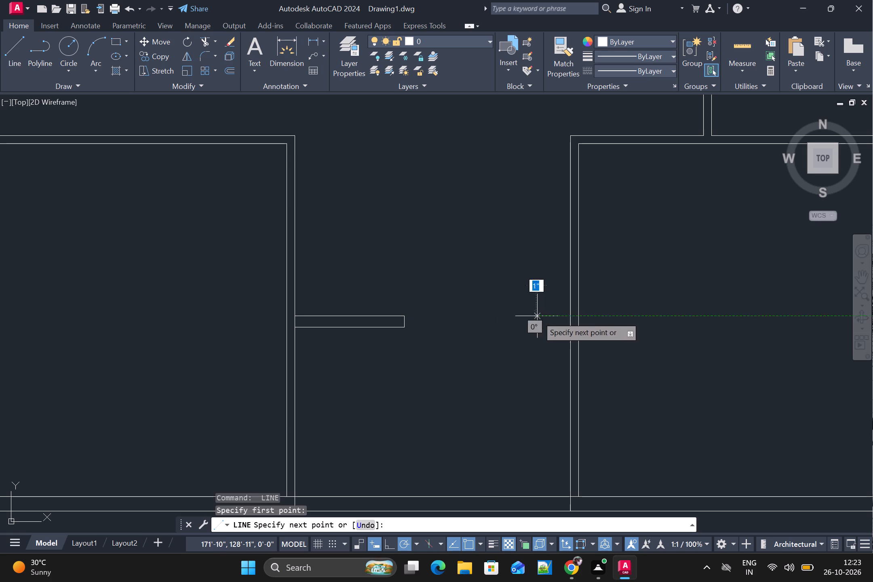
click(568, 317)
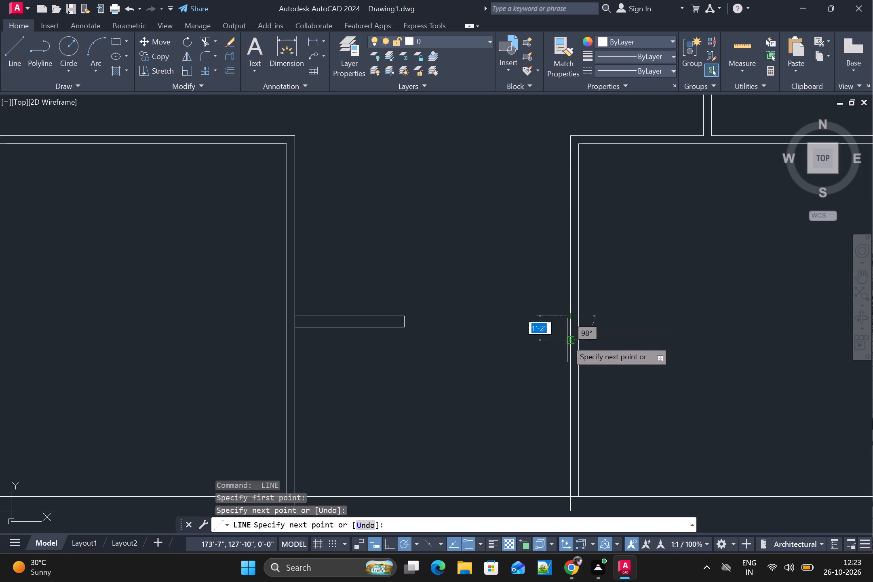
key(space)
key(space)
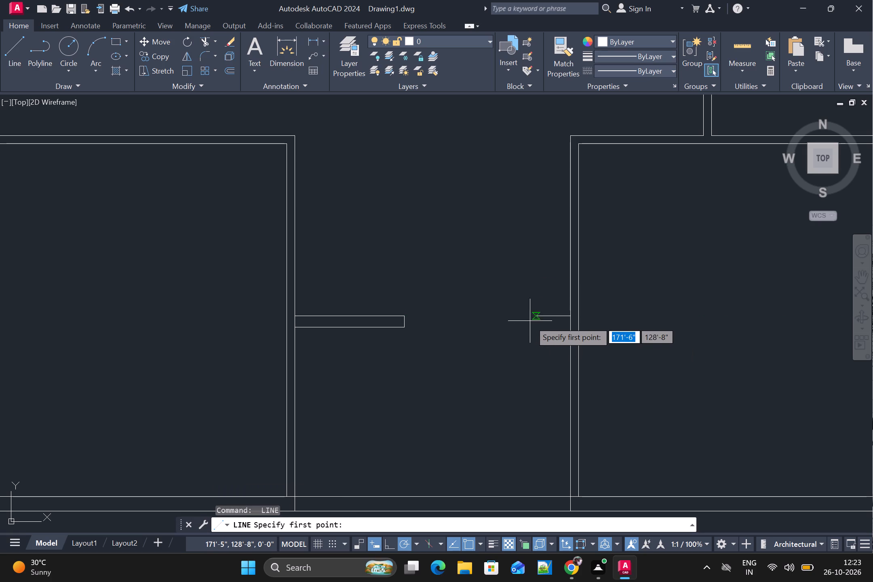
click(534, 318)
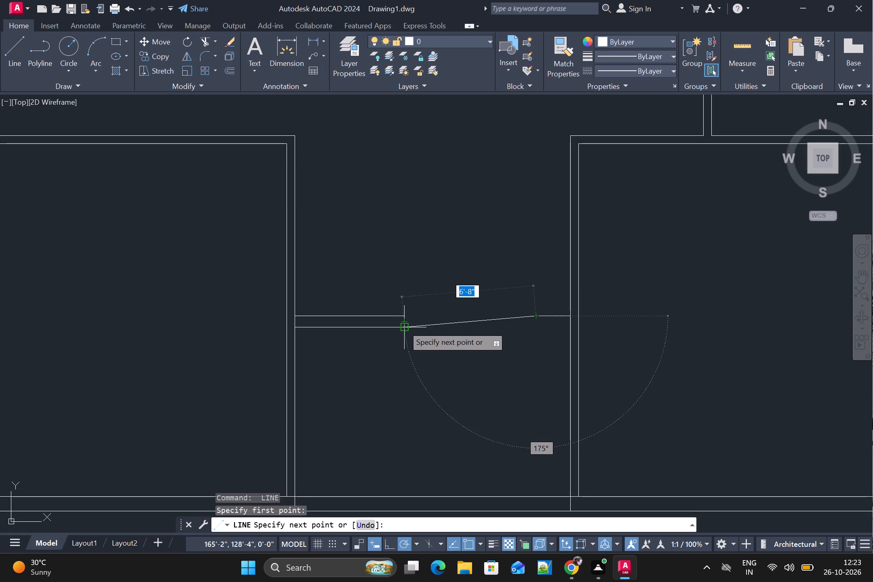
click(533, 326)
click(573, 326)
key(space)
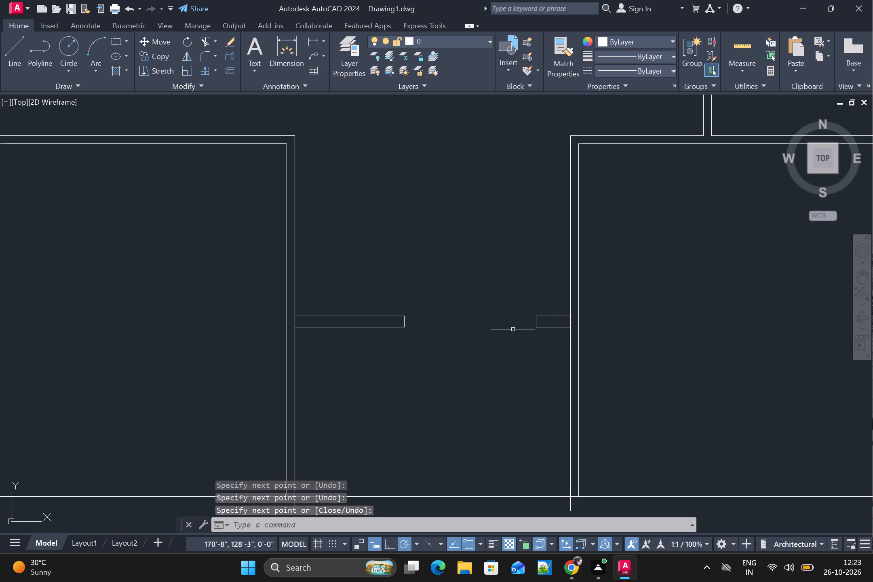
Draw a line across the opening between the two stub walls, joining their lower corners.
key(space)
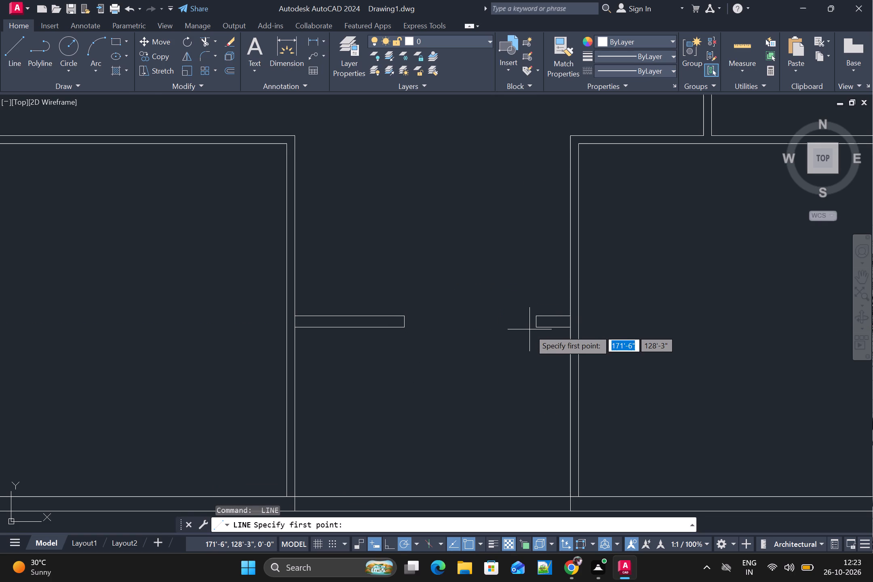
scroll(529, 329, up, 1)
click(540, 327)
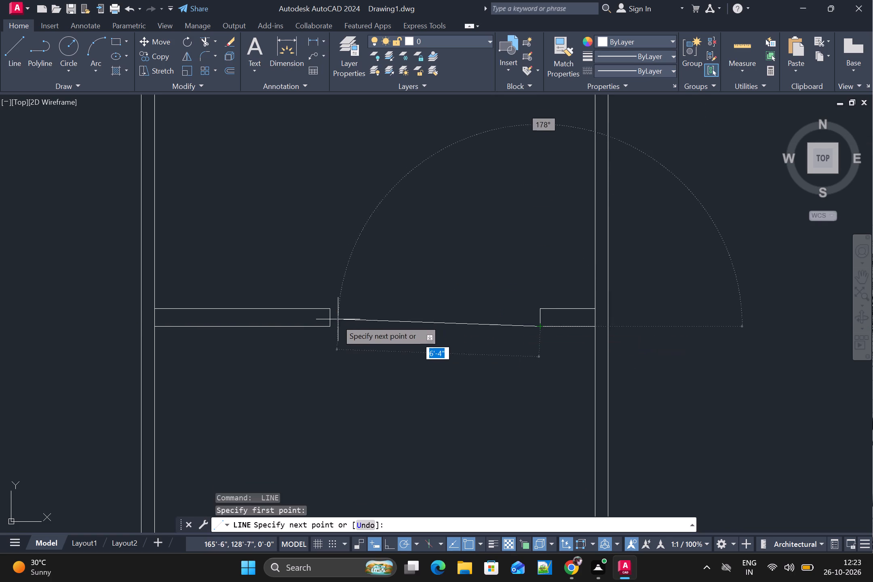
click(328, 327)
key(space)
Draw the lower stair flight's outline in the hall: about 4'5" up from the lower wall, and about 10'8" left toward the outer wall.
scroll(423, 356, down, 3)
scroll(441, 401, down, 1)
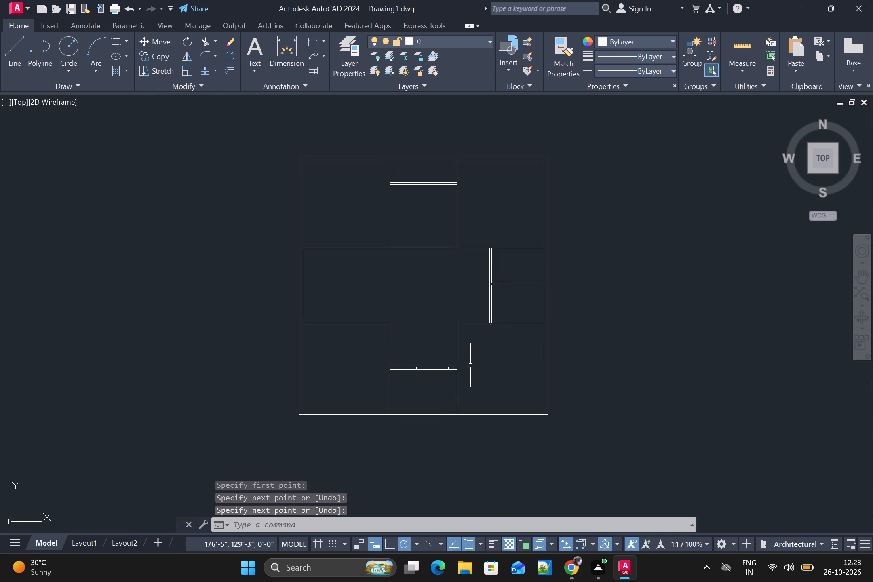
key(space)
scroll(349, 310, up, 2)
scroll(338, 321, down, 2)
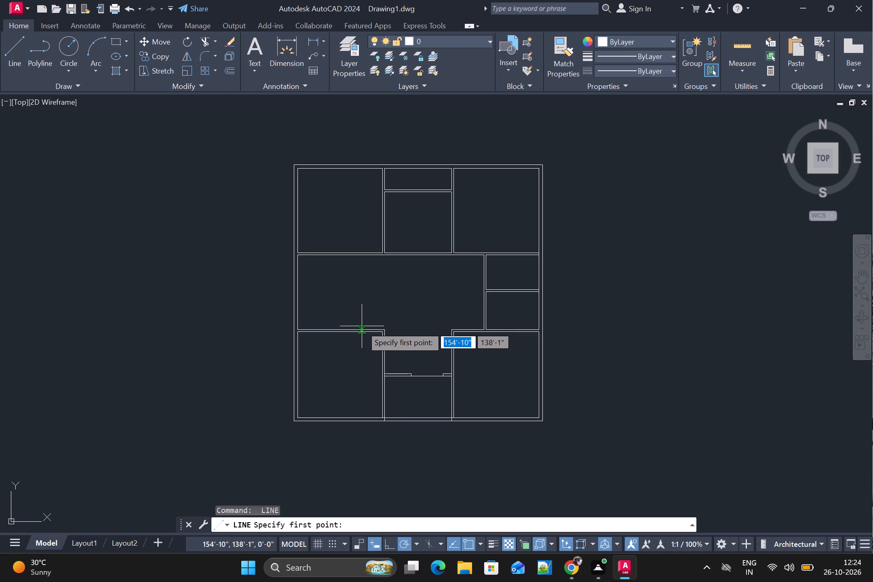
scroll(366, 326, up, 2)
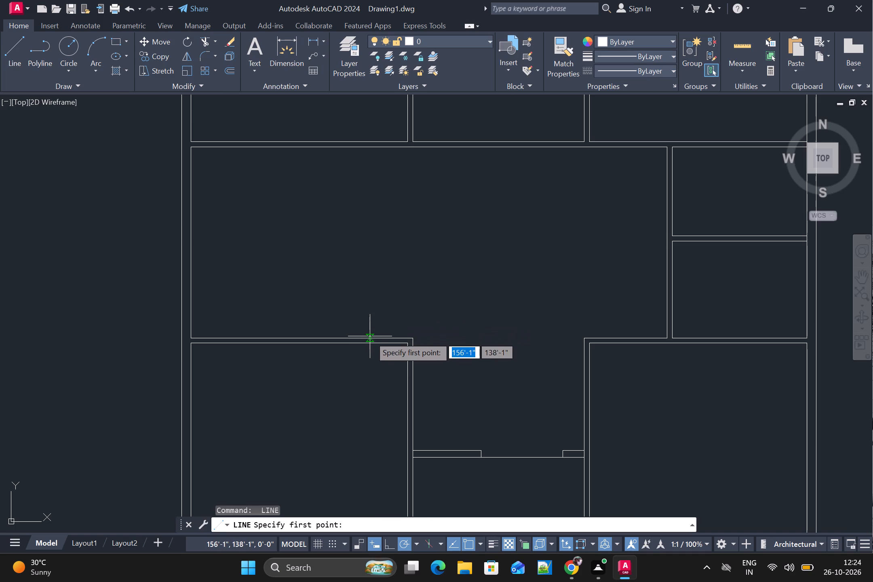
click(368, 337)
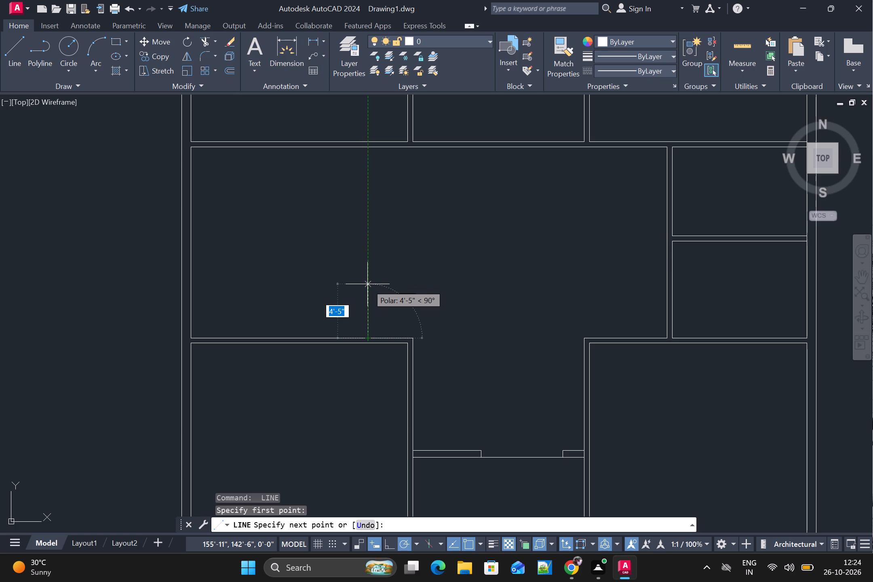
click(367, 284)
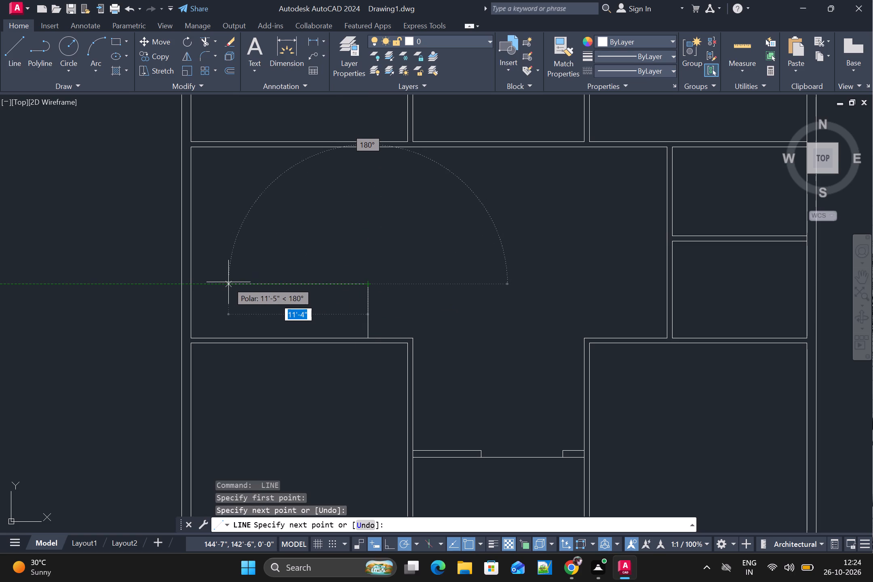
scroll(232, 286, up, 2)
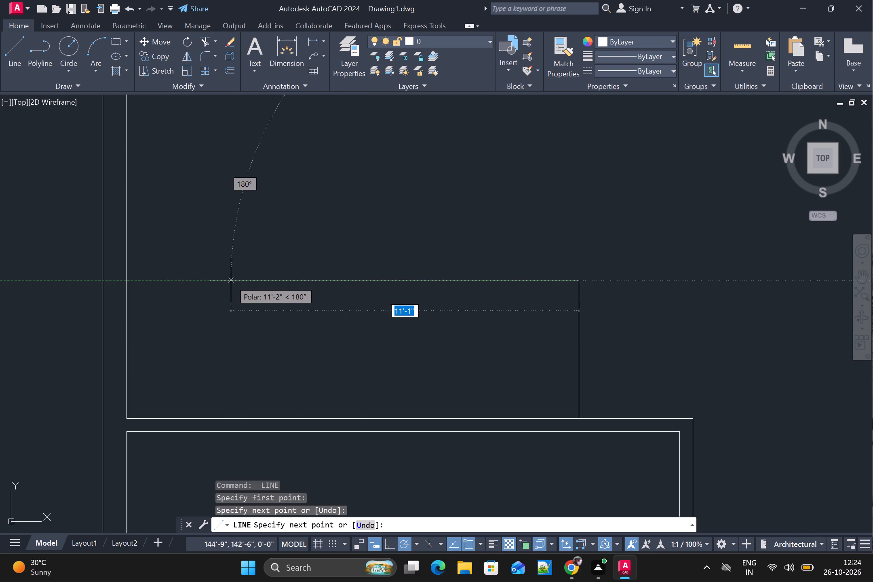
click(245, 280)
Continue the stair outline with connected lines about 6'1" up, about 7'7" right, and straight up to the hall's upper wall.
scroll(245, 281, down, 3)
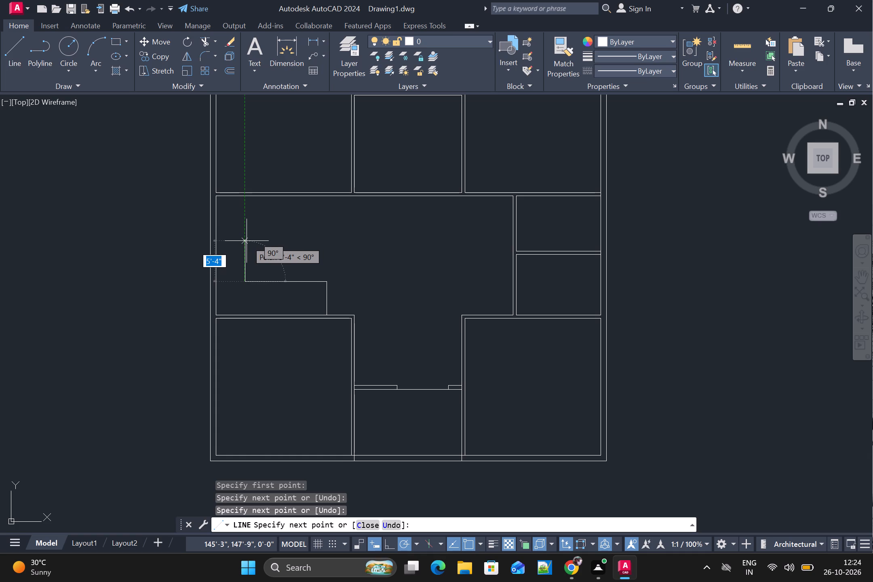
click(246, 235)
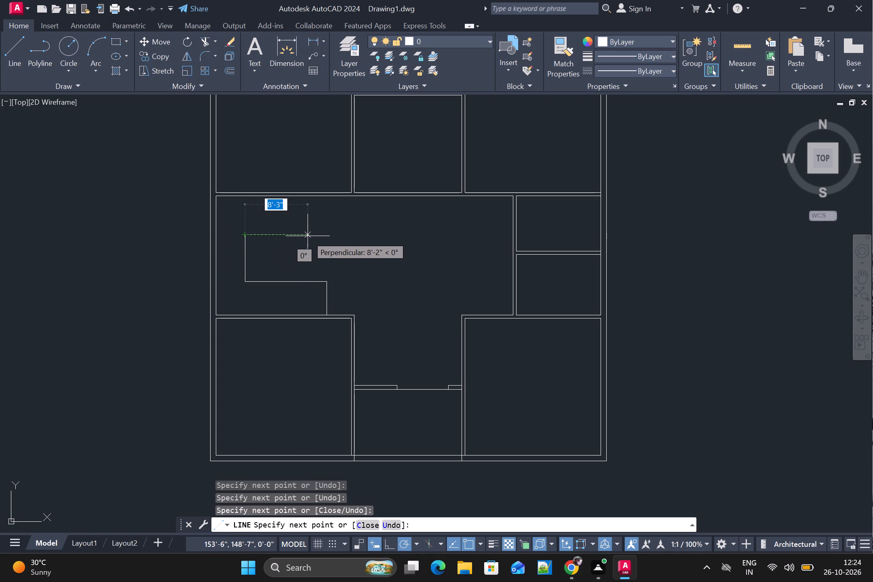
scroll(299, 235, up, 2)
click(307, 234)
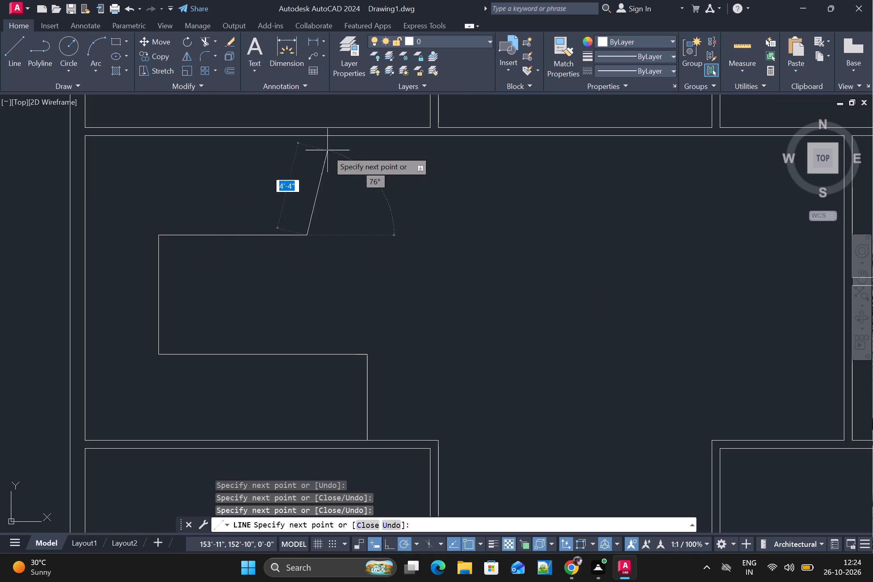
click(305, 137)
key(space)
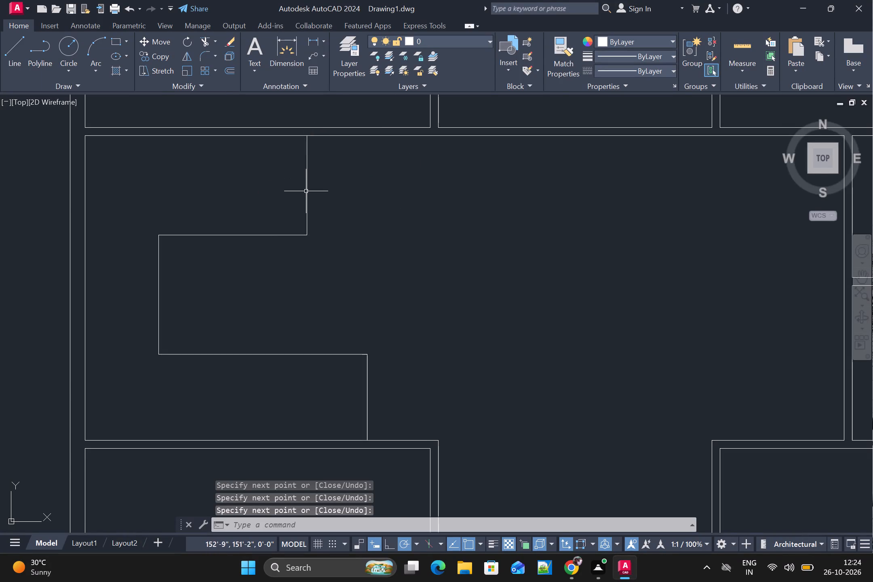
Offset the lower flight's end line leftward using the Through option, adding five tread lines spaced about 1' apart.
scroll(312, 213, down, 2)
scroll(324, 277, down, 1)
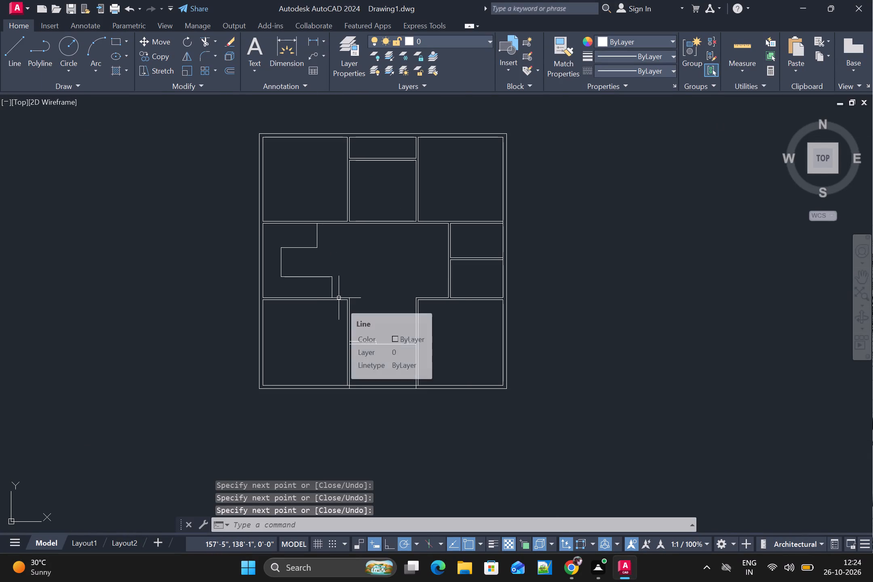
scroll(339, 298, up, 1)
key(o)
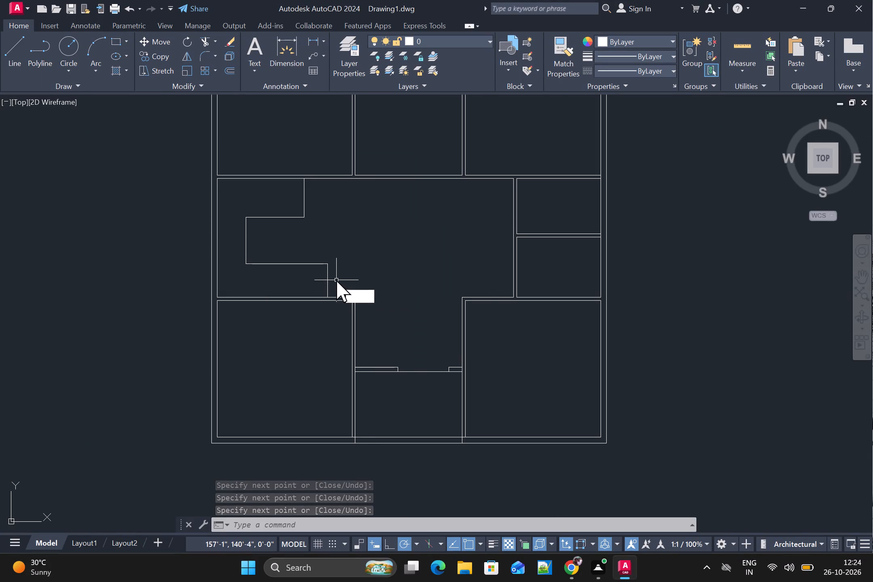
key(space)
text(T)
key(space)
click(328, 280)
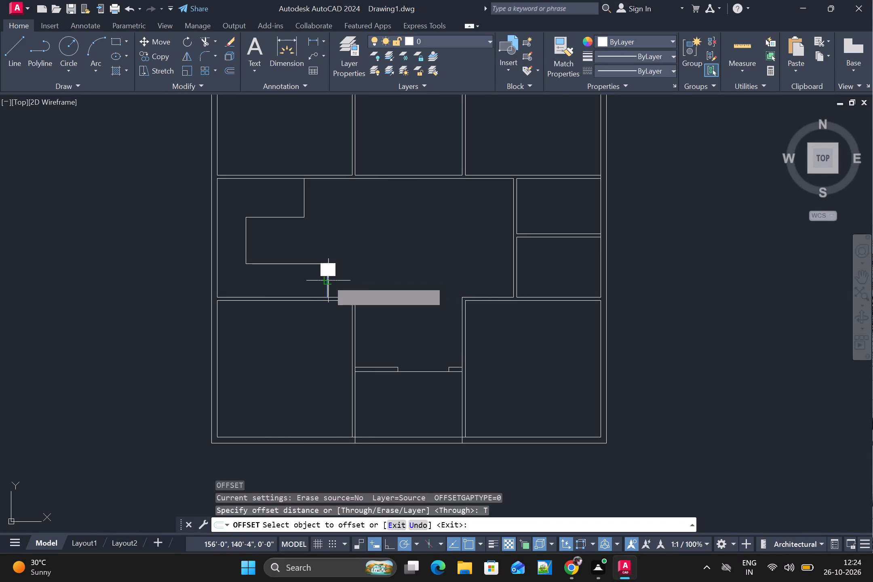
scroll(321, 282, up, 2)
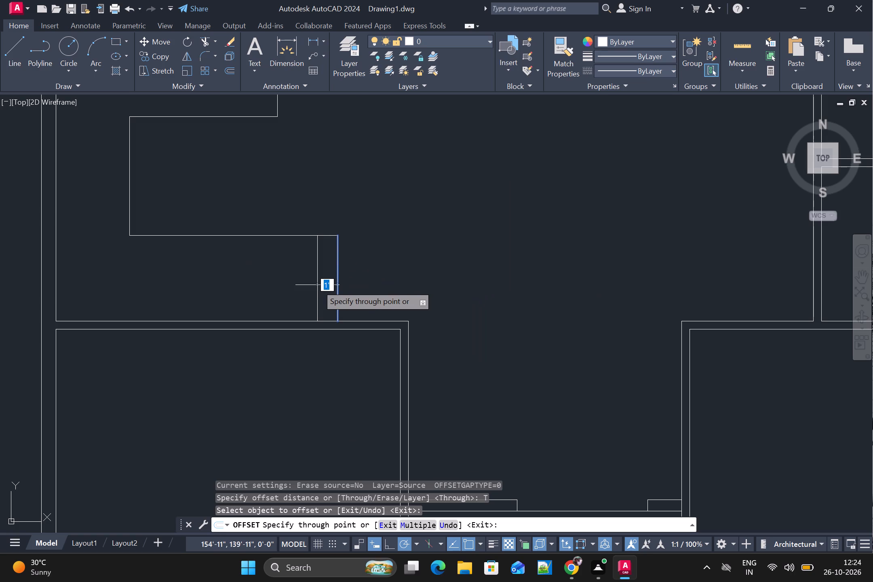
double_click(317, 285)
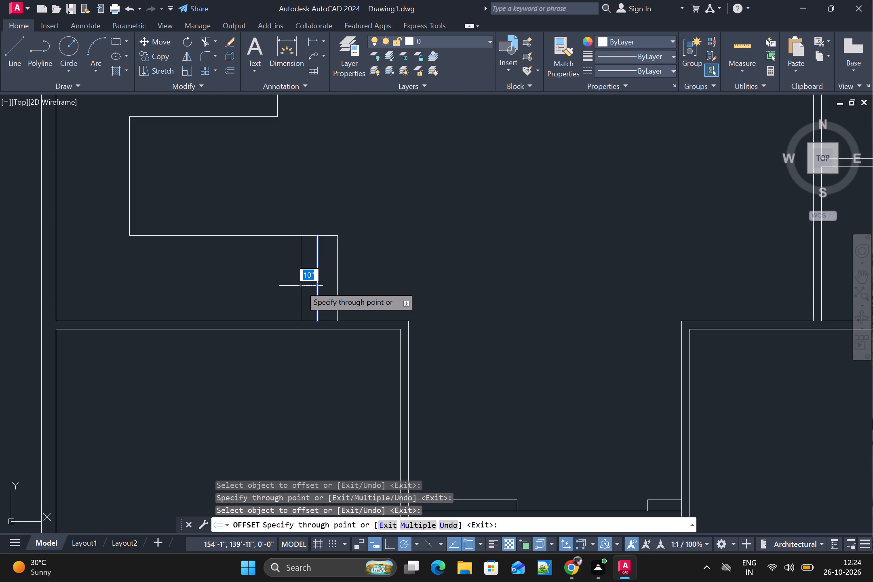
click(298, 286)
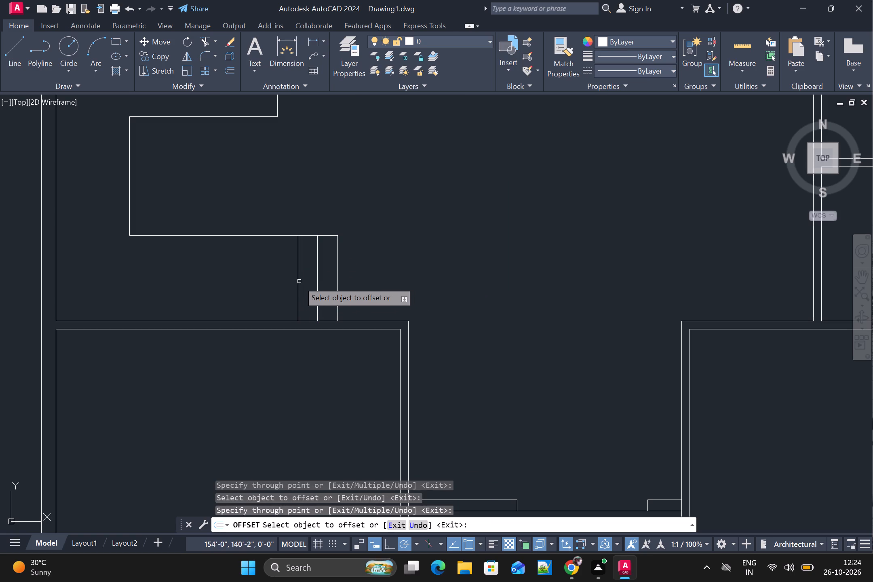
click(299, 281)
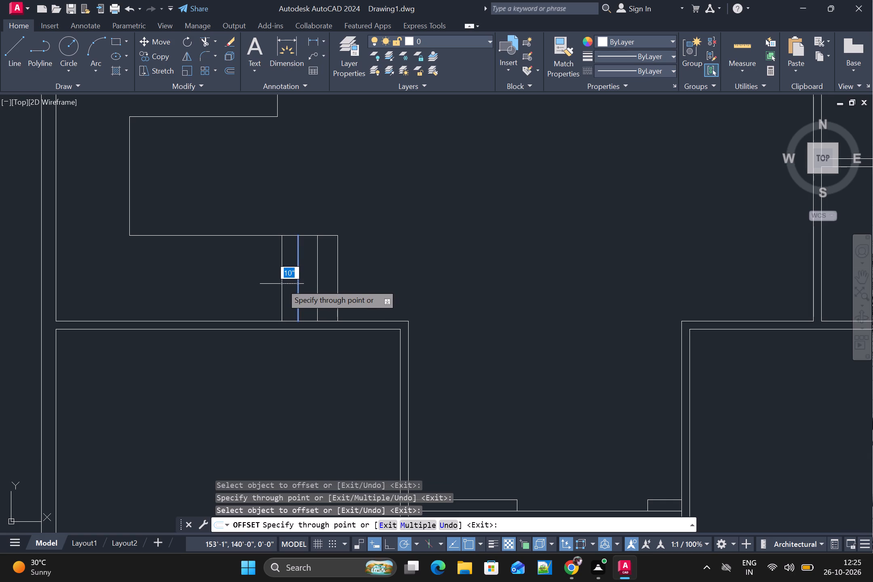
double_click(278, 284)
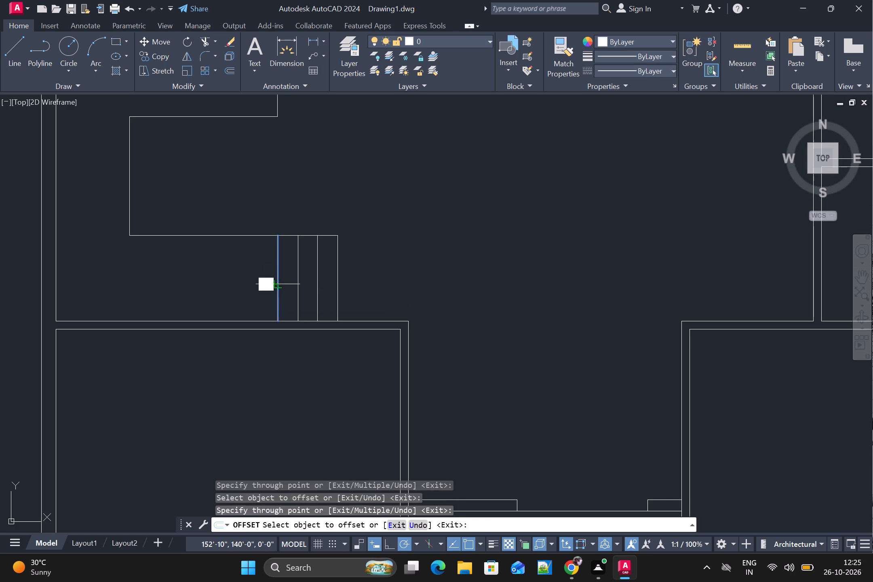
double_click(258, 285)
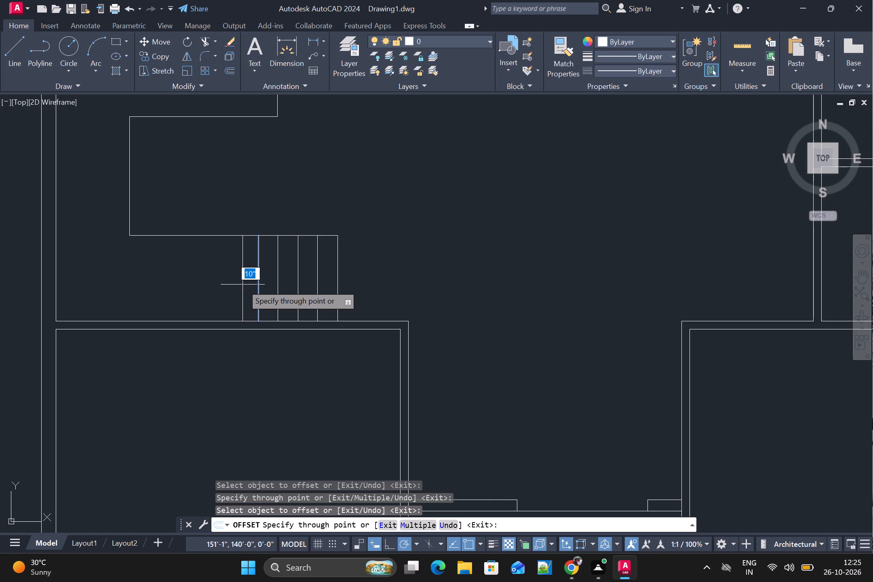
click(239, 284)
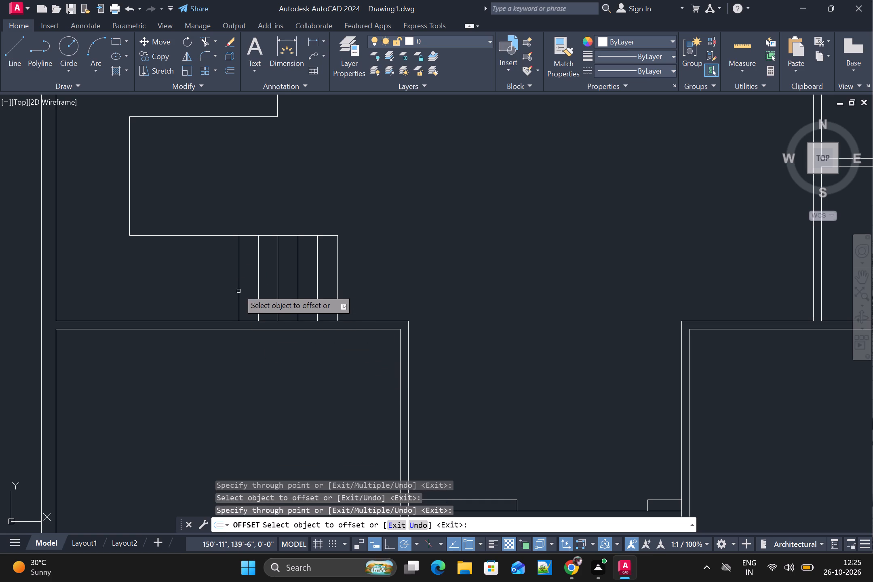
Add two more tread lines to the lower flight with the Multiple offset option, the first at 1' and the second about 1' further left.
click(239, 277)
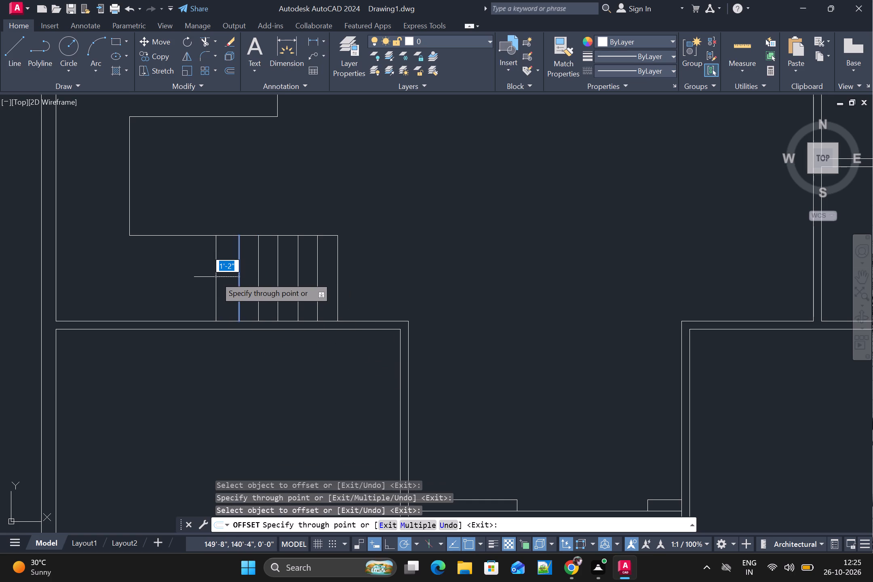
key(m)
key(space)
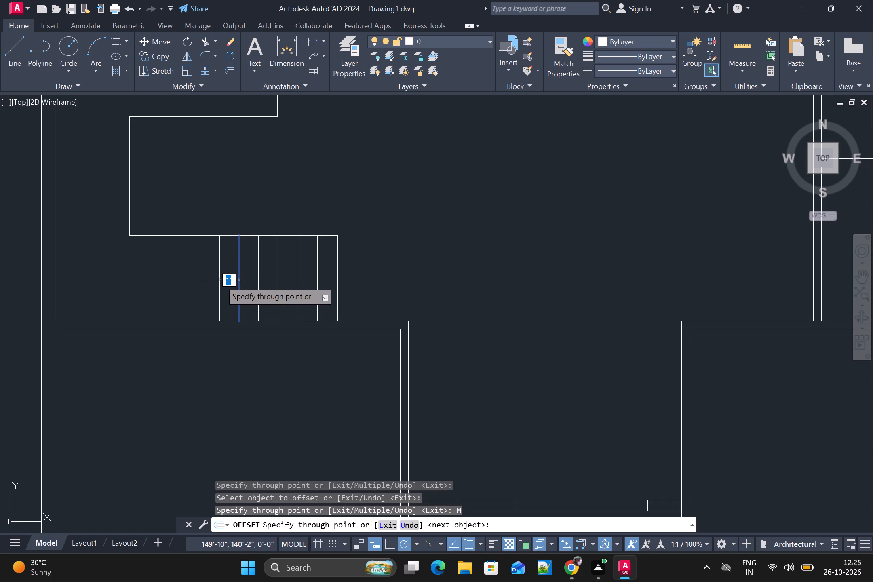
text(1')
key(Return)
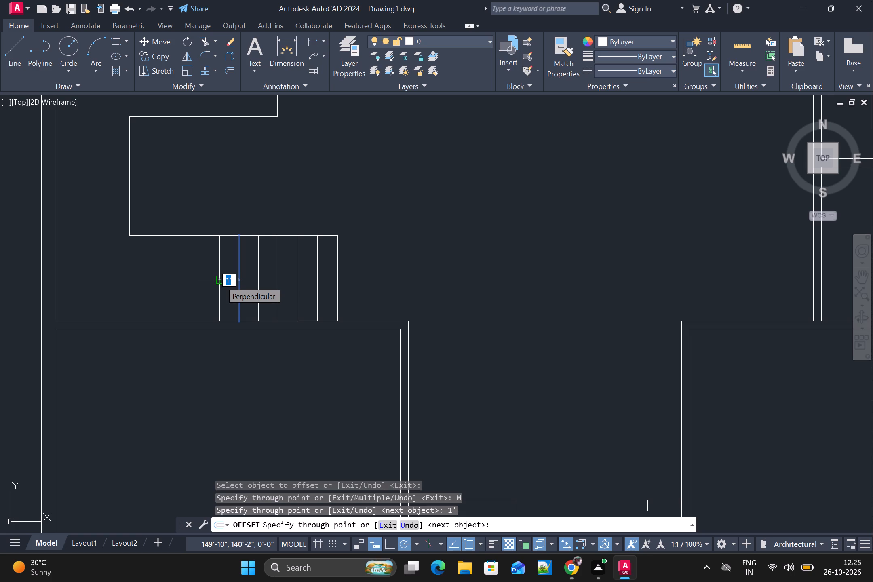
key(Return)
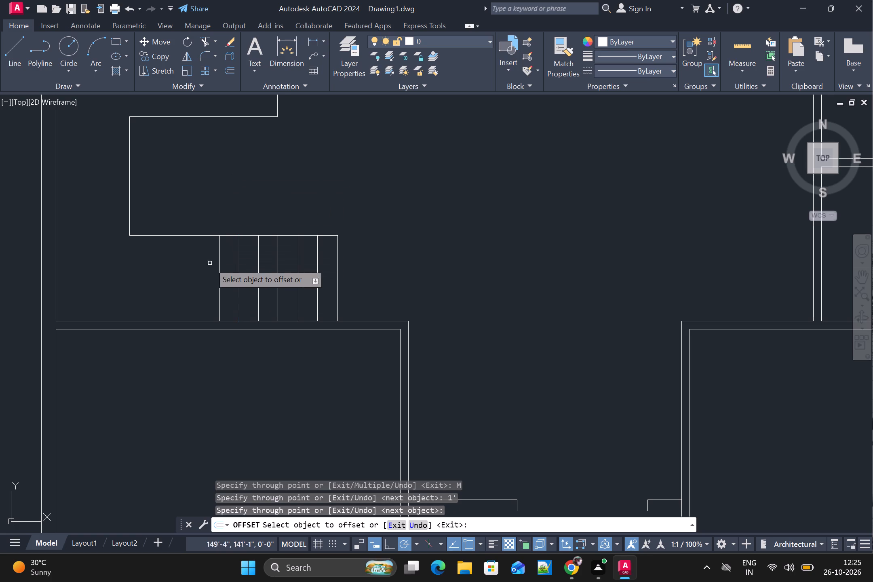
click(221, 264)
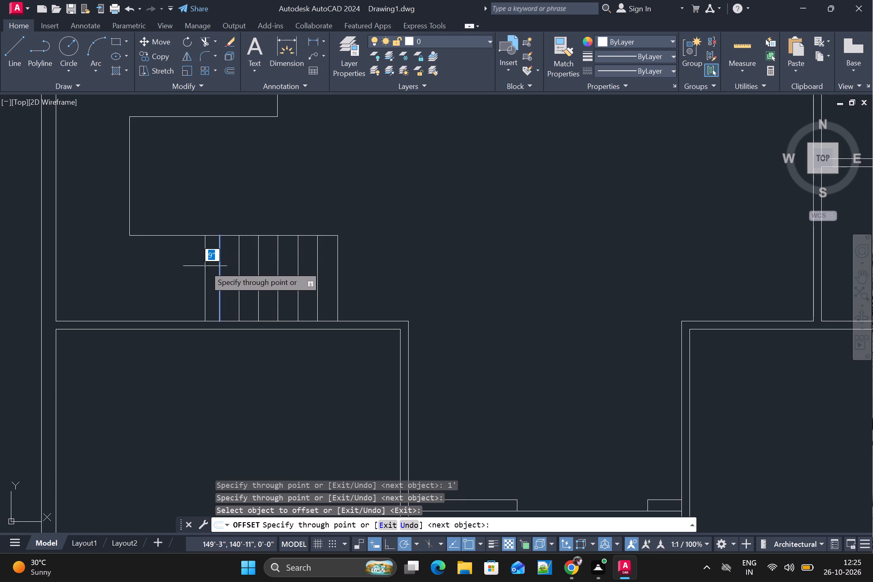
click(200, 268)
drag(200, 268, 194, 270)
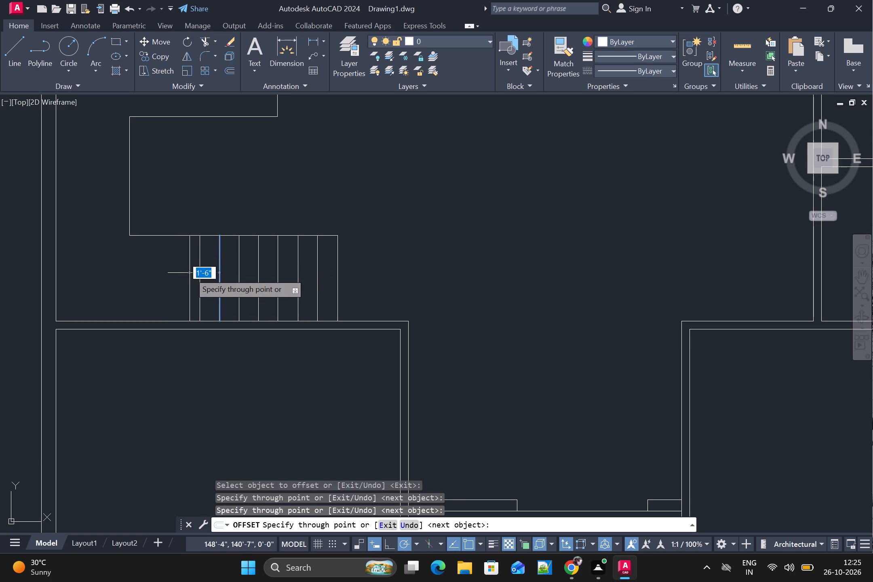
key(Escape)
click(221, 274)
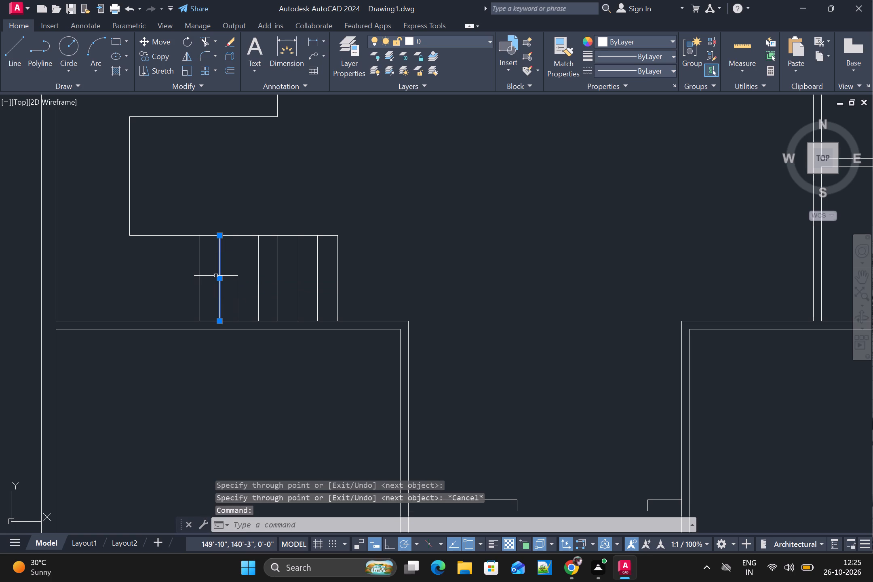
key(Escape)
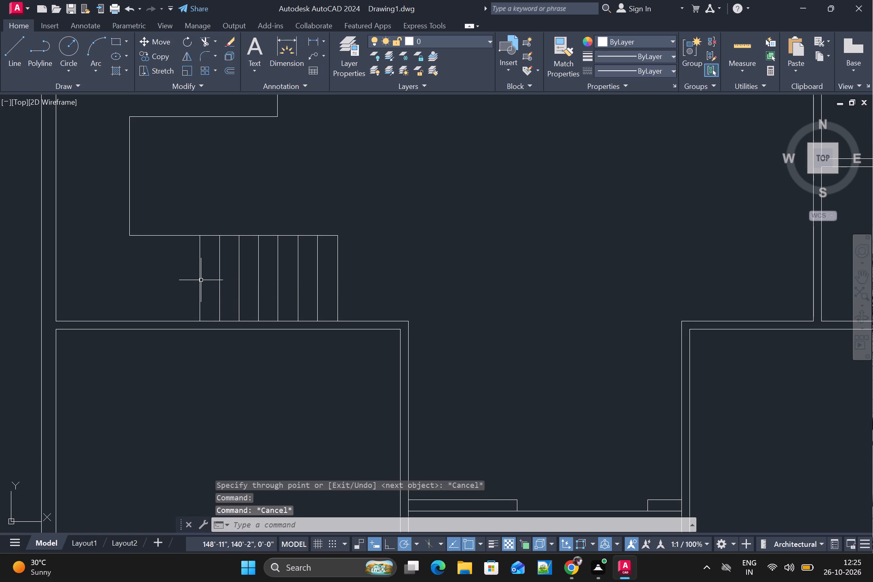
Offset the leftmost tread line successively with the Through option, adding three more treads about 1' apart toward the outline's inner corner.
key(o)
key(Return)
key(t)
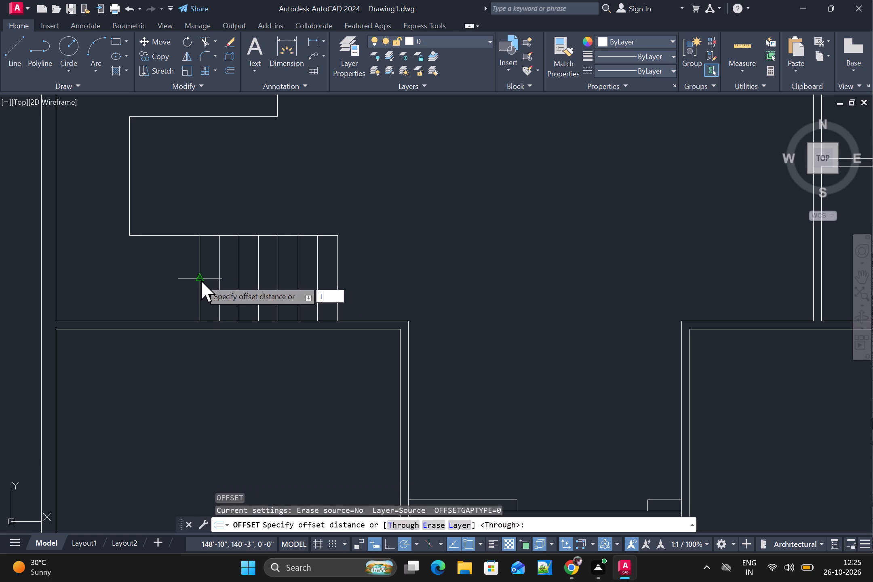
key(Return)
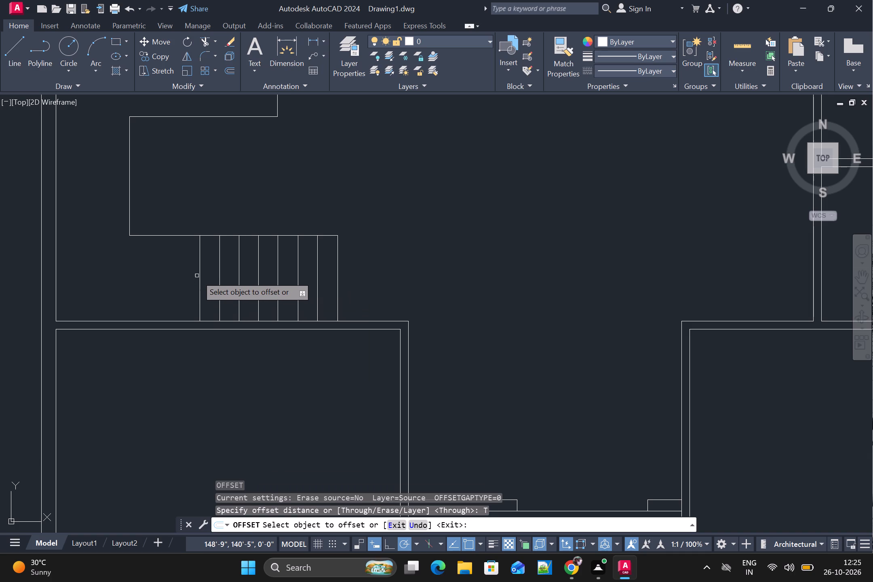
click(199, 272)
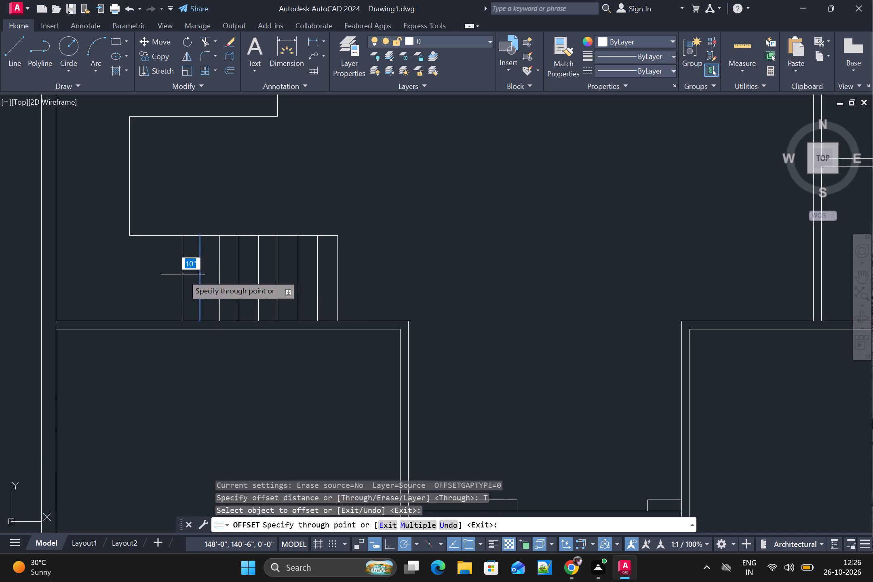
double_click(180, 274)
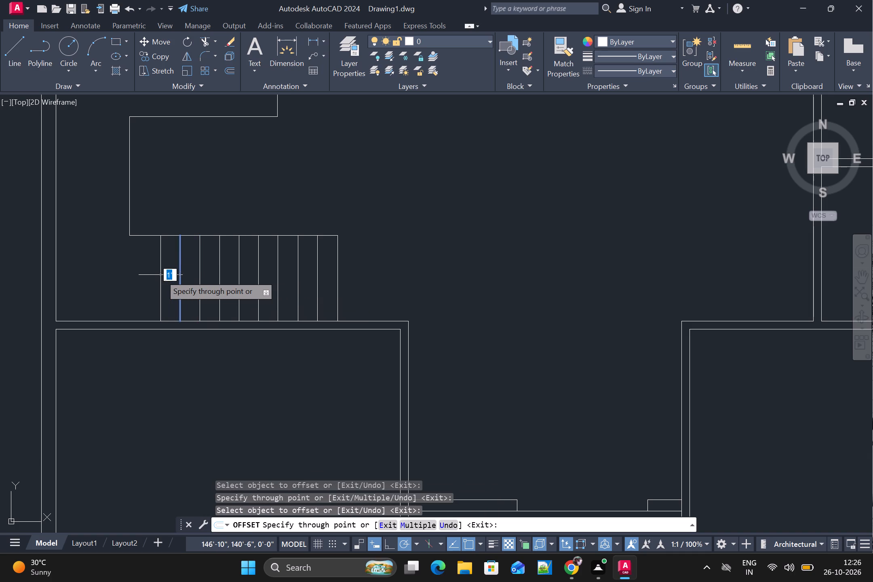
double_click(160, 275)
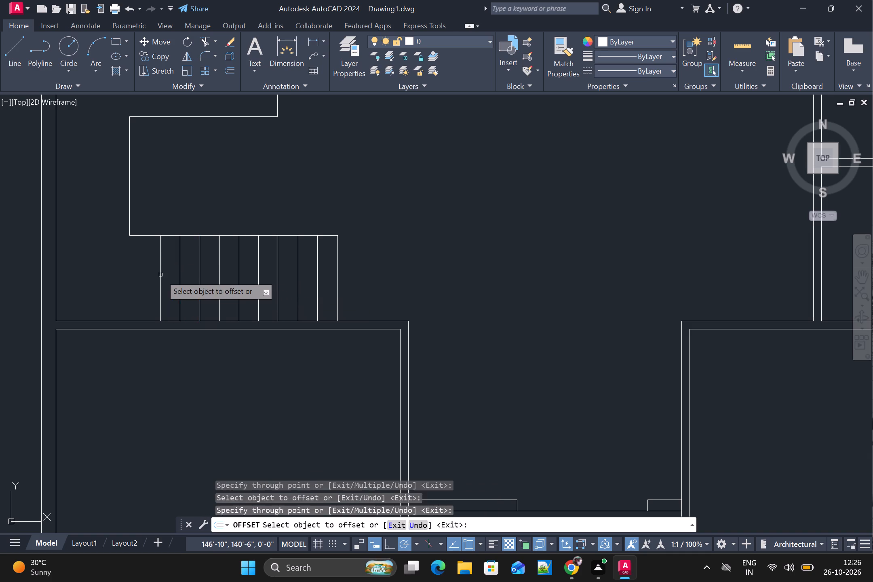
click(141, 278)
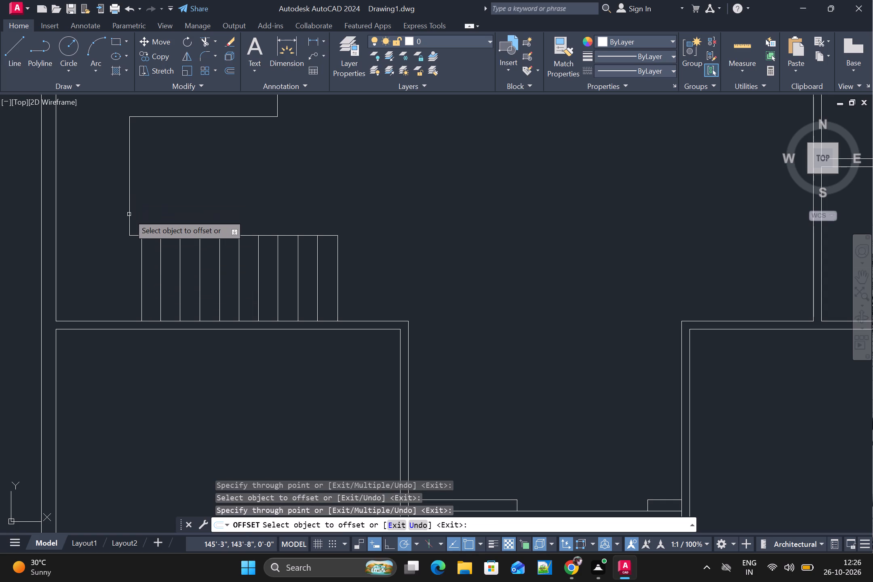
key(Escape)
Draw the side flight's first tread line, about 3'9" long, from just above the outline's lower inner corner to the outer wall.
key(l)
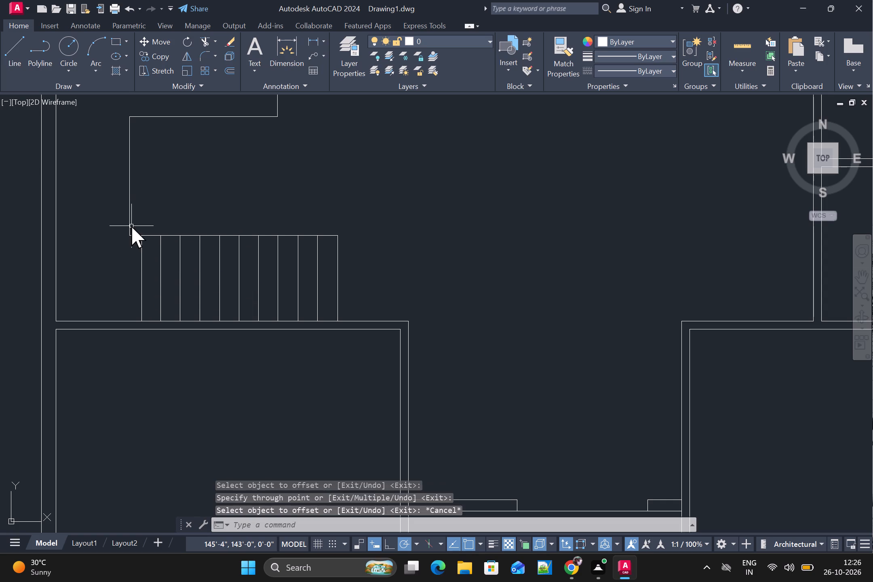
key(Return)
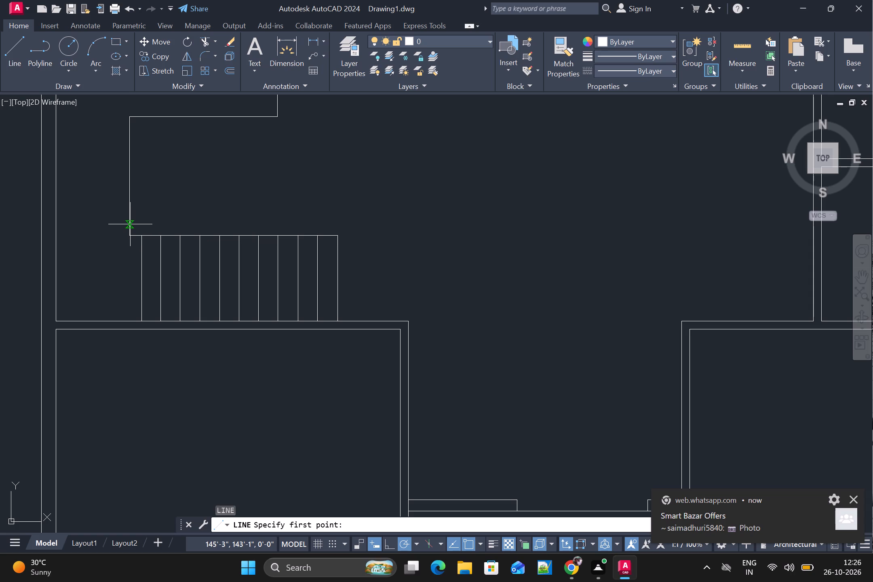
scroll(130, 224, up, 1)
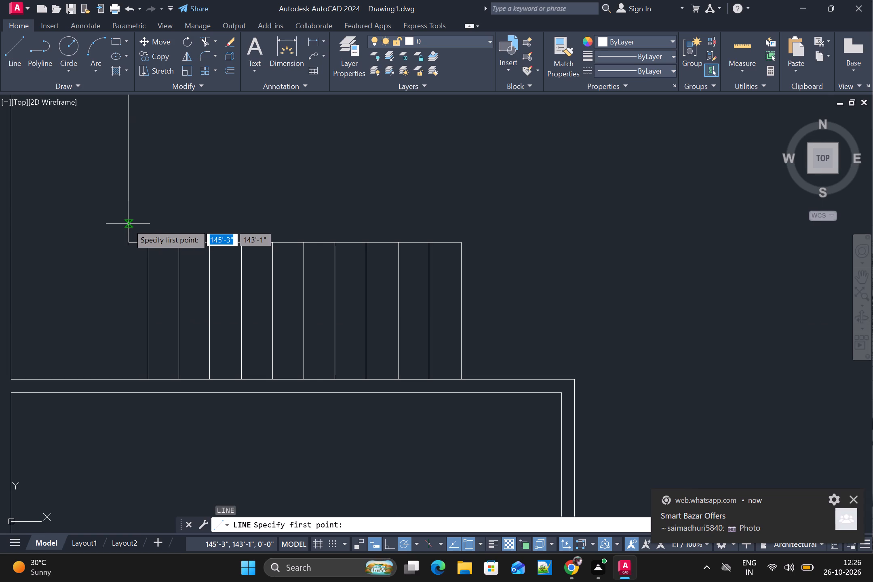
click(128, 224)
click(10, 225)
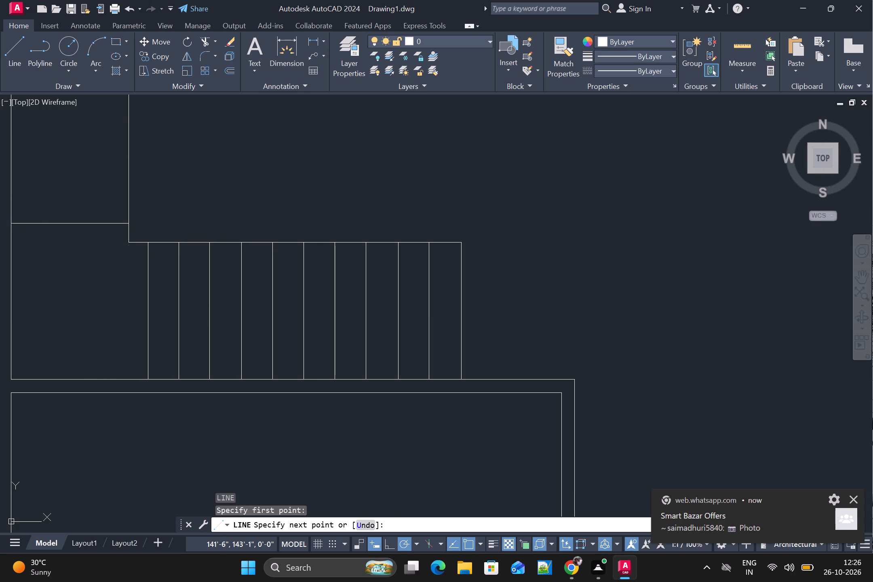
key(v)
scroll(89, 225, down, 2)
key(Escape)
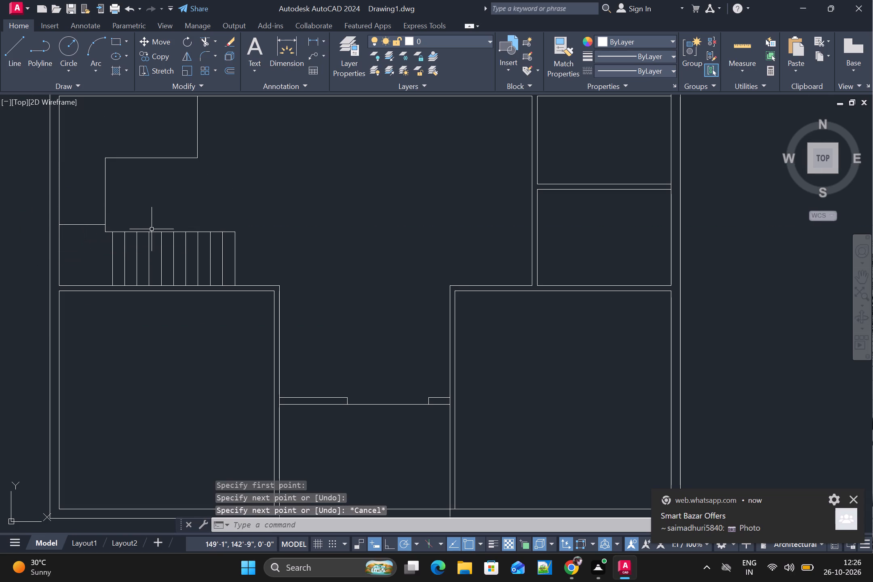
Offset the side flight's first tread successively upward with the Through option, adding four treads about 1' apart.
scroll(152, 229, down, 1)
key(o)
key(Return)
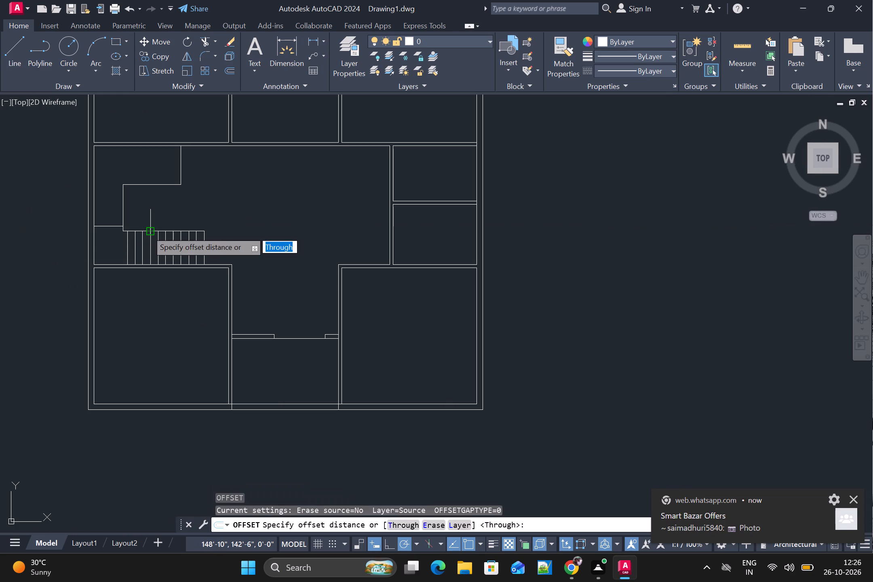
key(t)
key(Return)
scroll(37, 219, up, 1)
scroll(135, 223, up, 2)
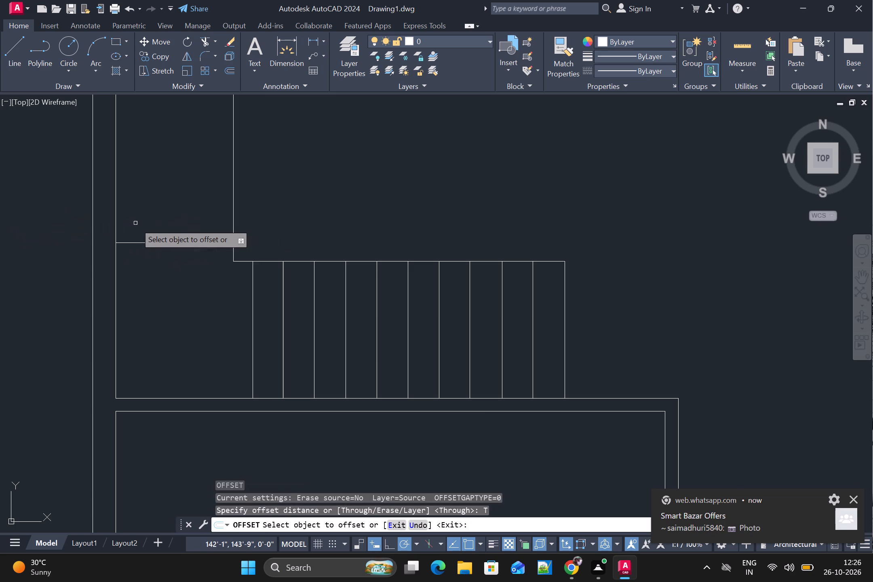
click(144, 243)
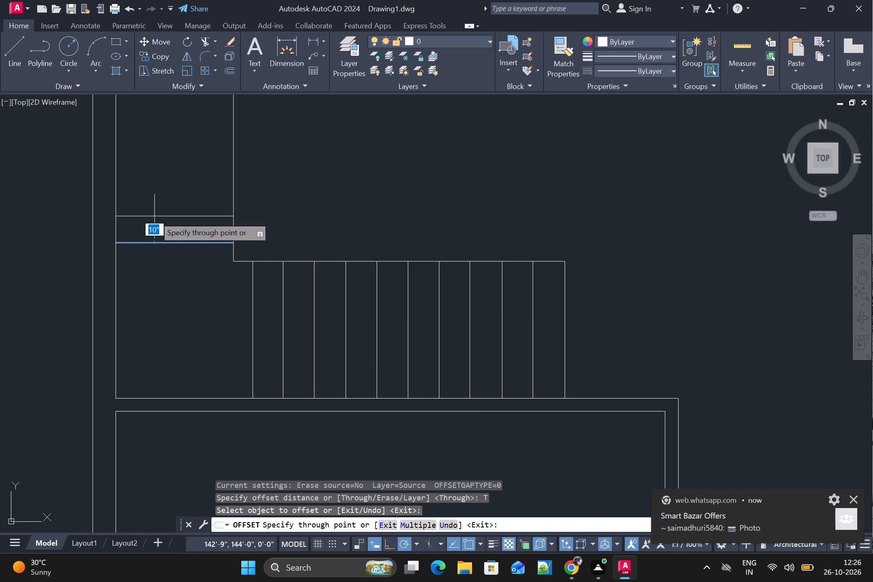
double_click(156, 211)
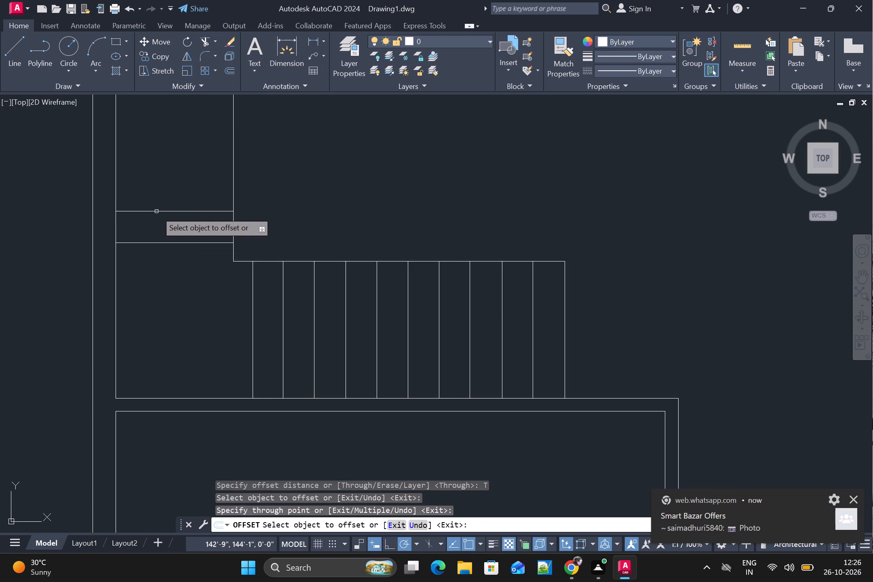
double_click(163, 179)
double_click(171, 149)
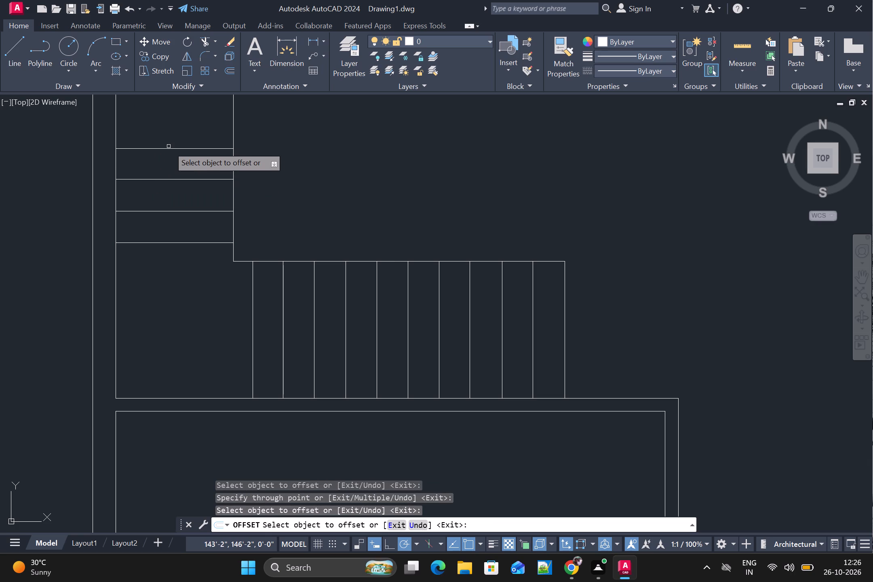
click(169, 149)
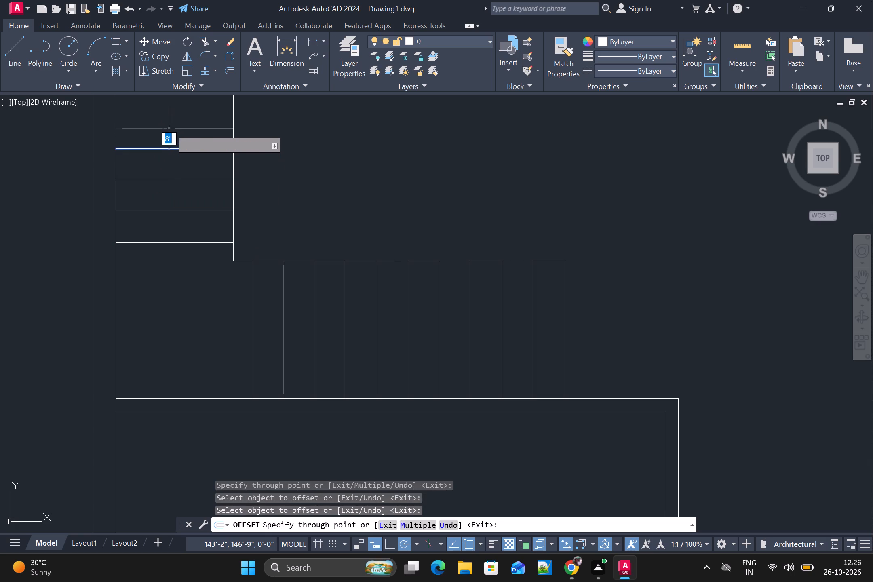
click(169, 119)
Offset the side flight's topmost tread upward by about 1', adding one more just below the outline's upper inner corner.
scroll(183, 156, down, 1)
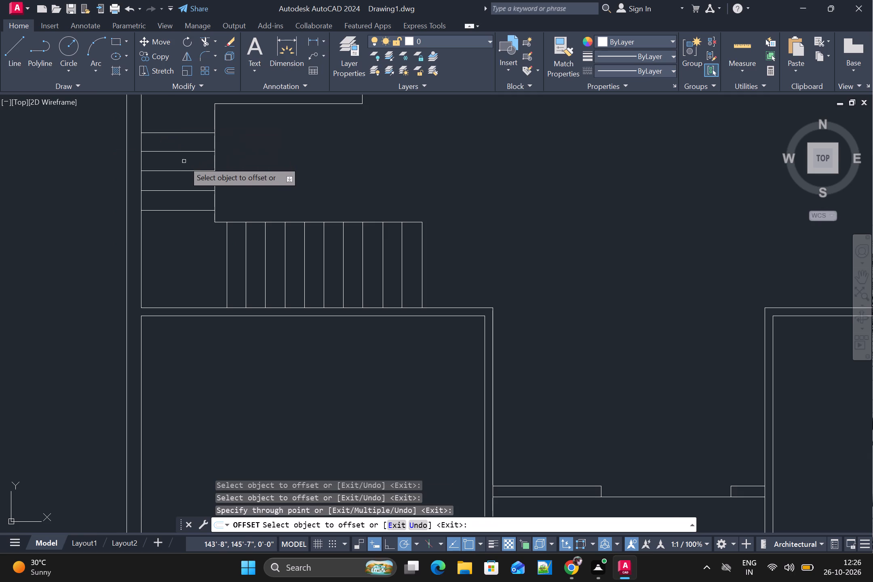
middle_drag(184, 166, 169, 232)
scroll(169, 192, up, 1)
drag(161, 203, 161, 196)
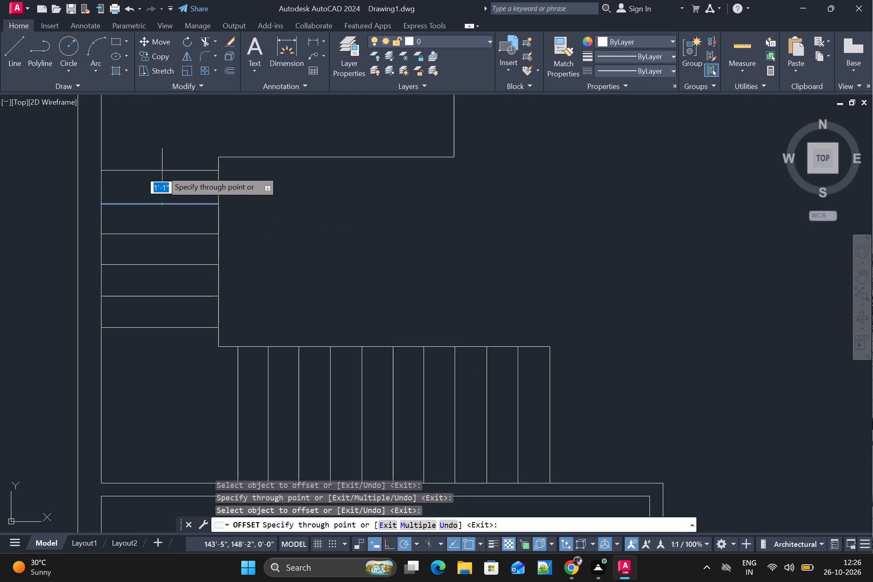
click(163, 173)
scroll(173, 173, down, 1)
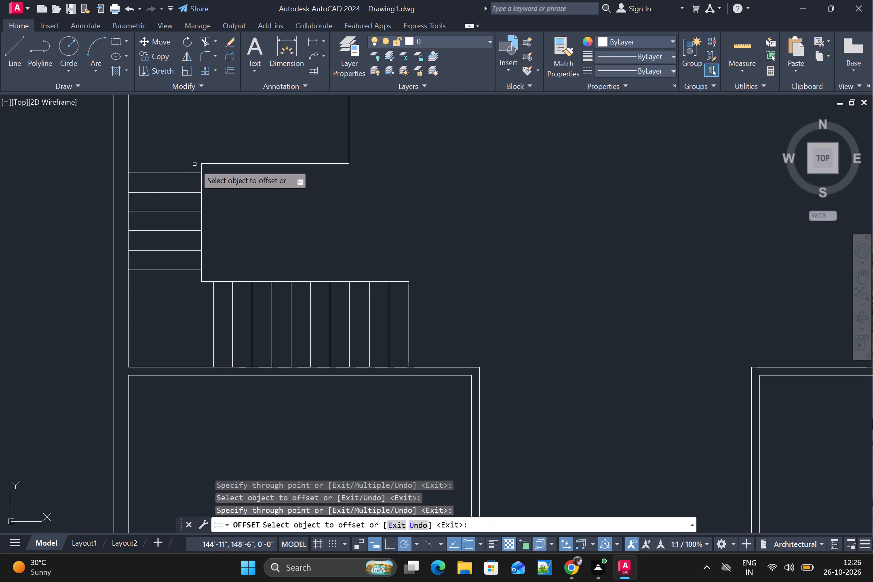
scroll(194, 164, down, 1)
middle_drag(201, 176, 176, 258)
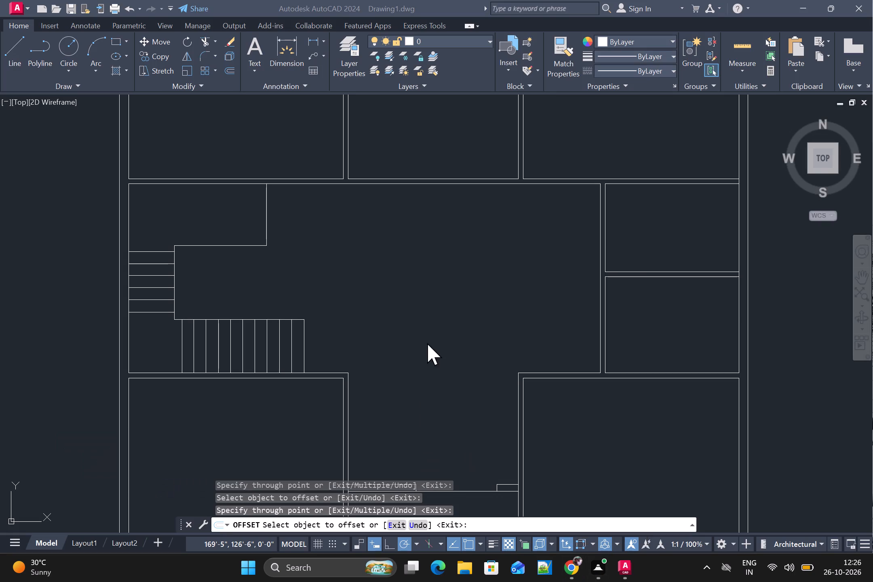
click(423, 306)
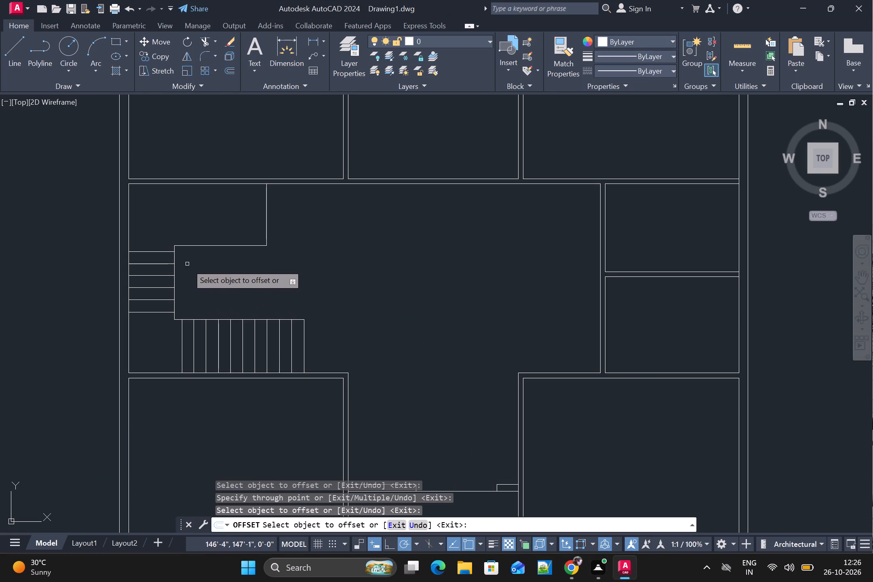
scroll(181, 261, up, 1)
key(Escape)
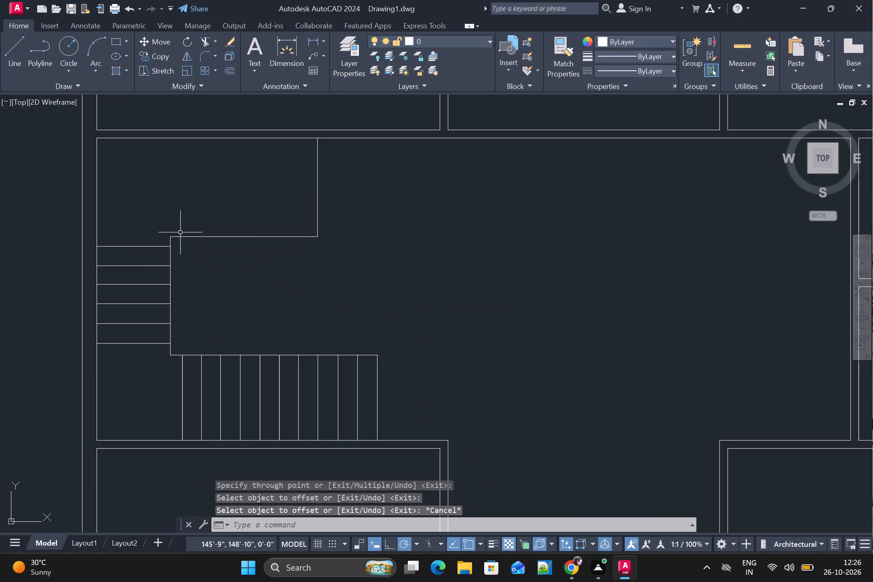
Draw the upper flight's first tread line from just right of the outline's upper inner corner straight up to the hall's upper wall.
text(L)
key(space)
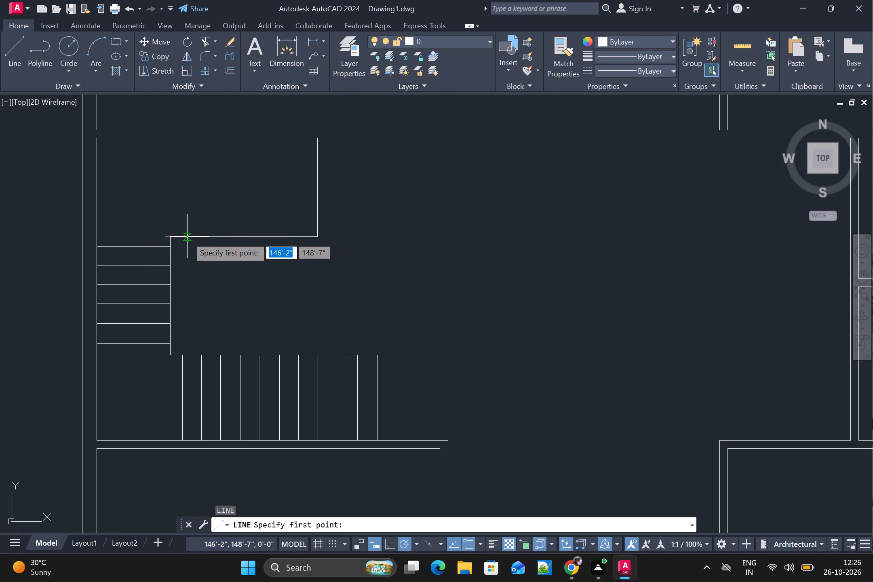
click(187, 236)
click(185, 140)
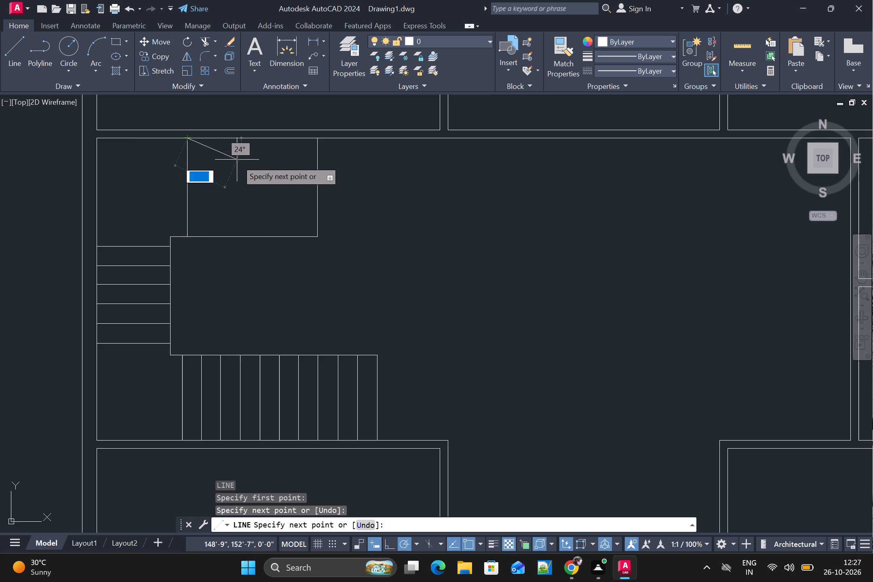
key(space)
Offset the upper flight's first tread successively rightward with the Through option, adding five treads about 1' apart.
text(O)
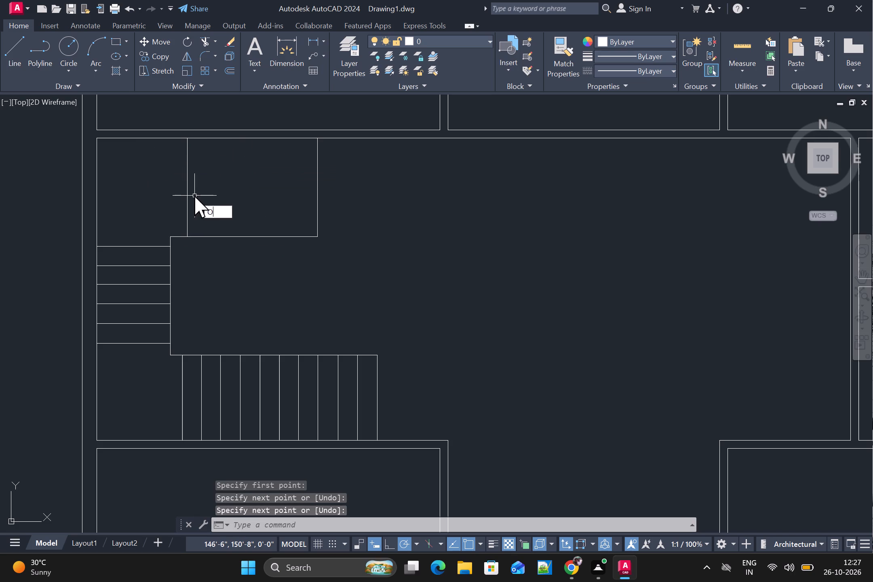
key(space)
text(T)
key(space)
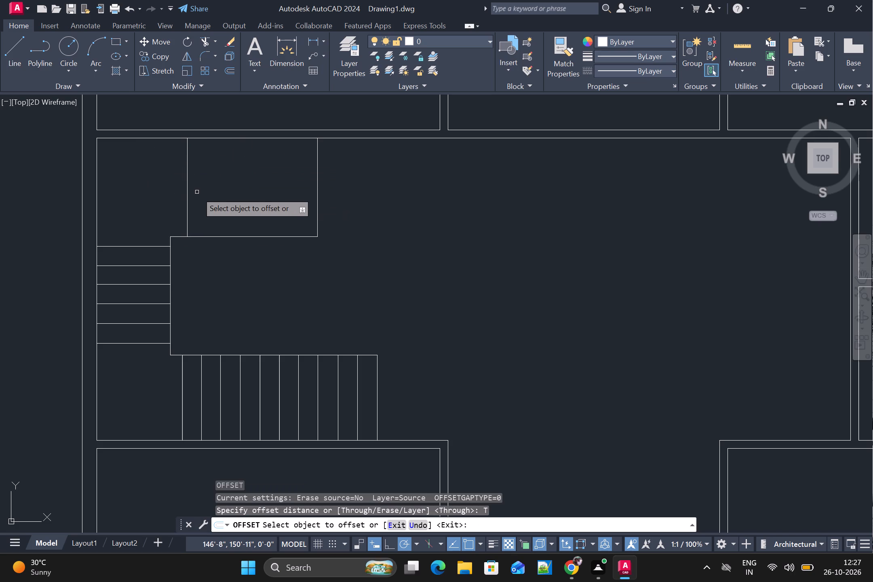
click(187, 194)
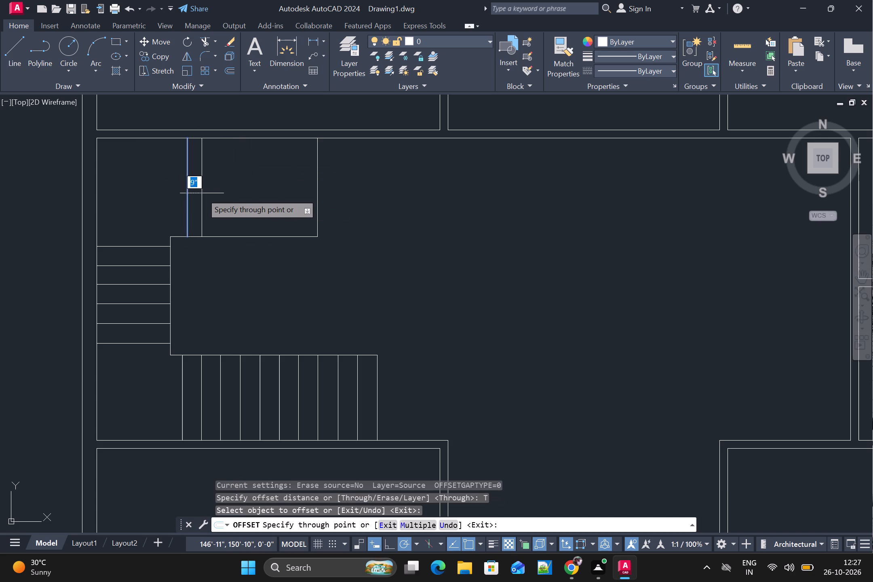
click(207, 193)
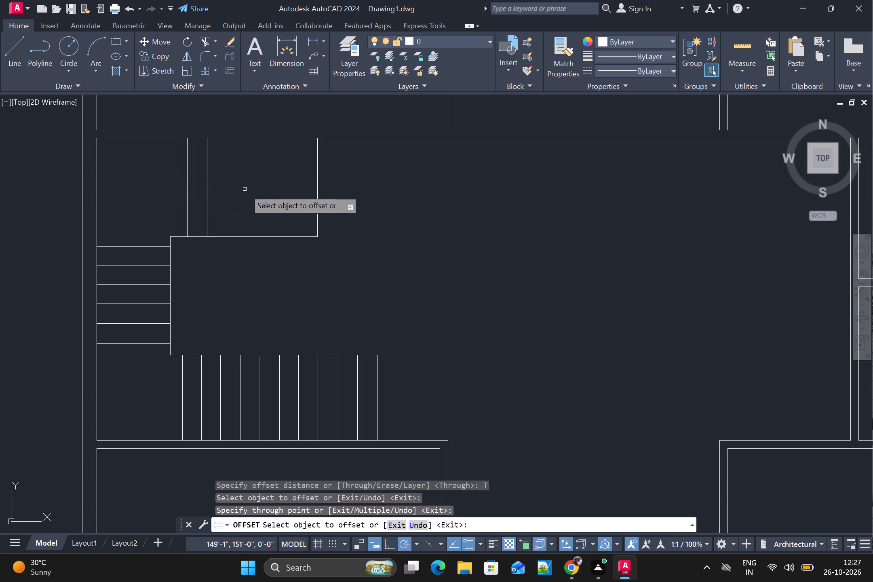
click(208, 192)
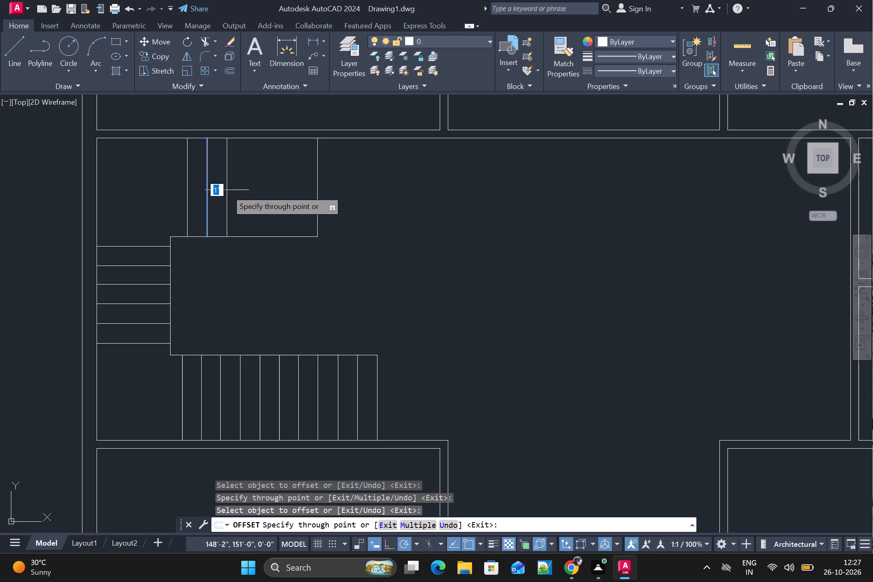
double_click(227, 190)
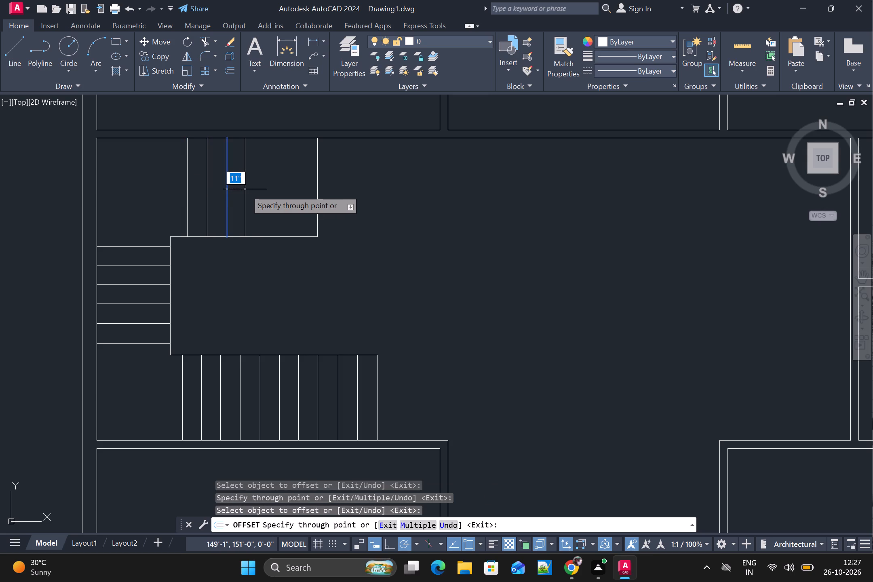
click(246, 189)
drag(246, 189, 255, 192)
double_click(266, 192)
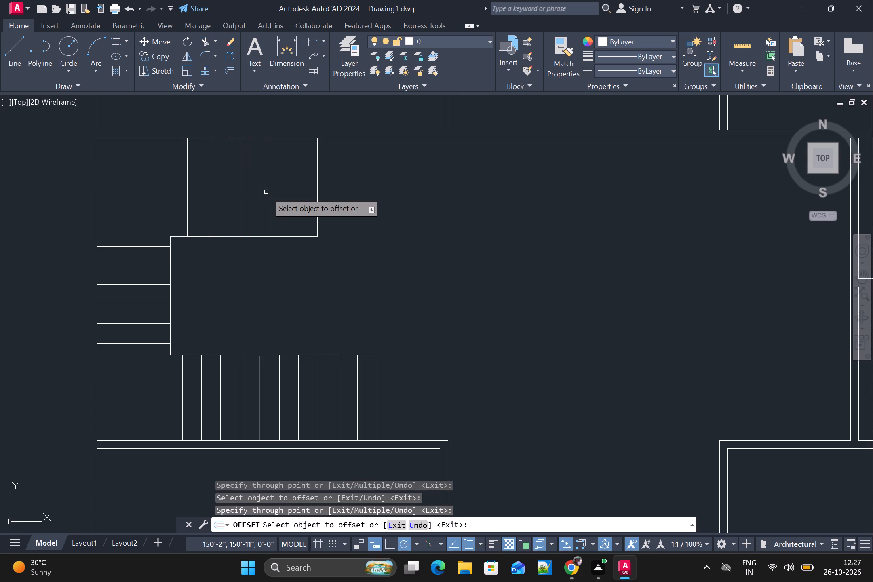
click(265, 187)
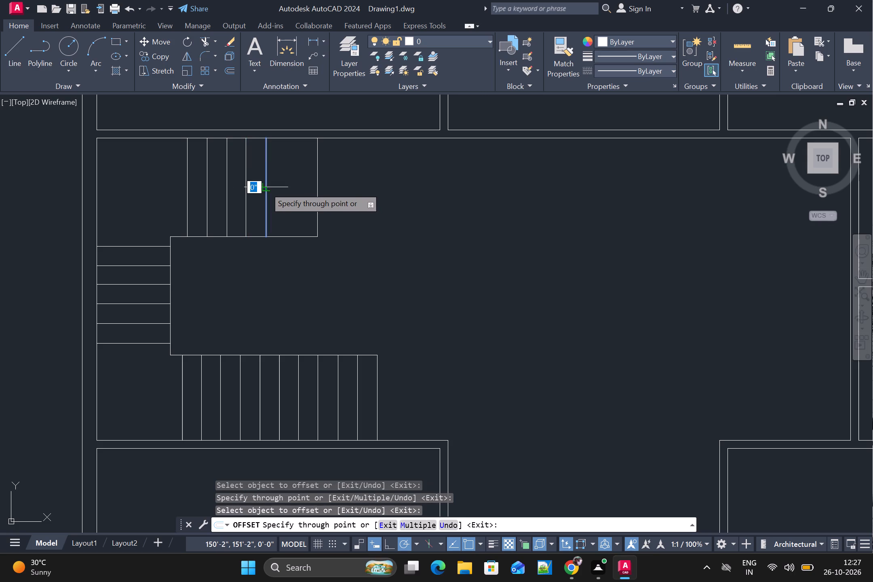
click(285, 186)
scroll(300, 232, down, 2)
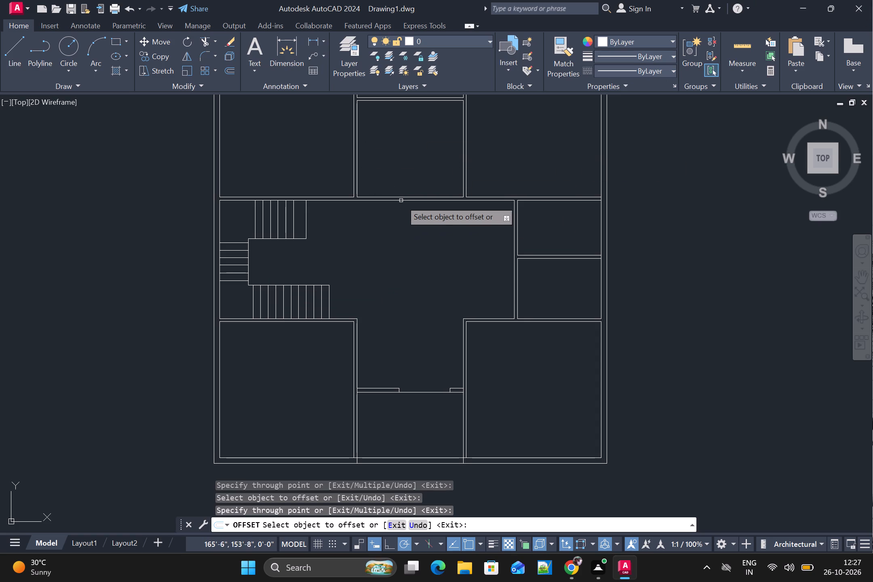
key(Escape)
Insert the Door - Imperial, Toilet - Imperial and Vehicles - Imperial blocks from the tool palettes into the empty space right of the plan.
scroll(394, 215, down, 1)
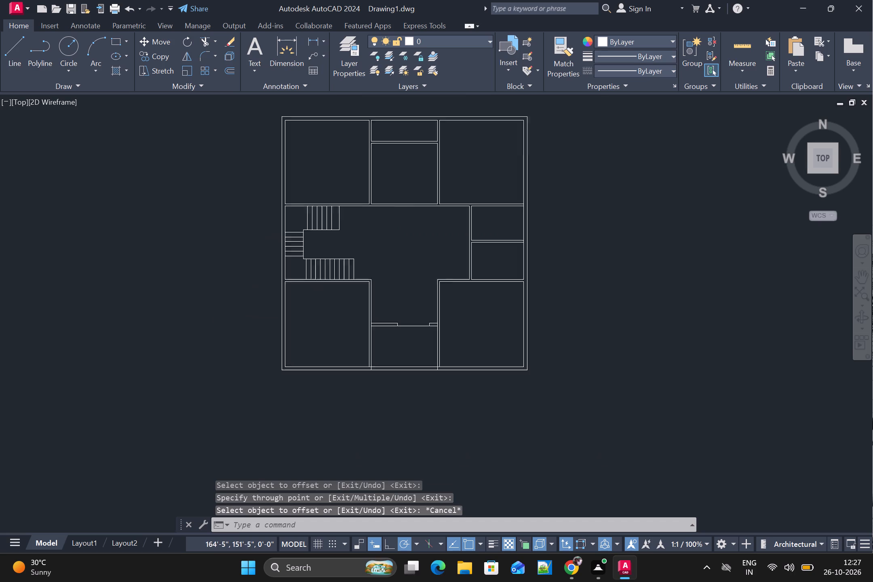
scroll(394, 219, down, 1)
scroll(409, 237, up, 1)
middle_drag(409, 237, 396, 270)
scroll(396, 247, up, 1)
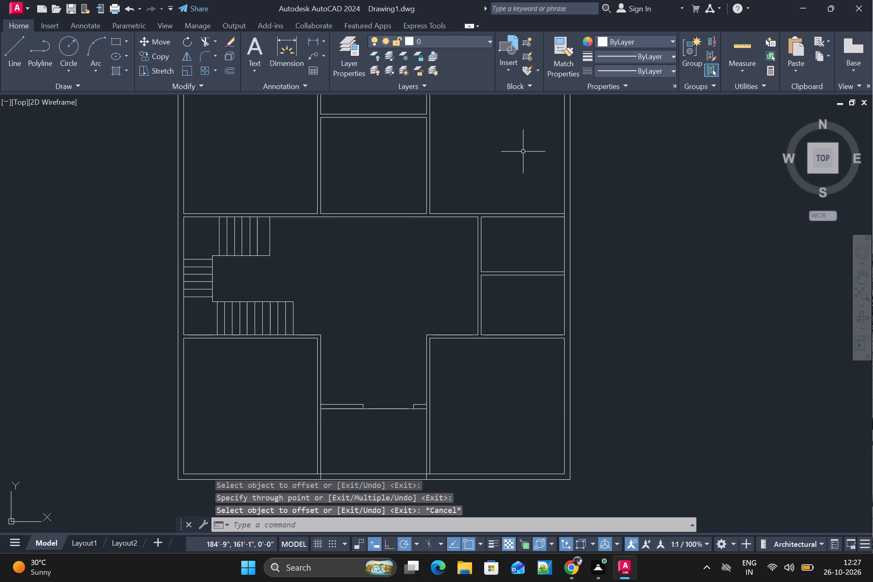
text(TP)
key(Return)
drag(527, 108, 617, 145)
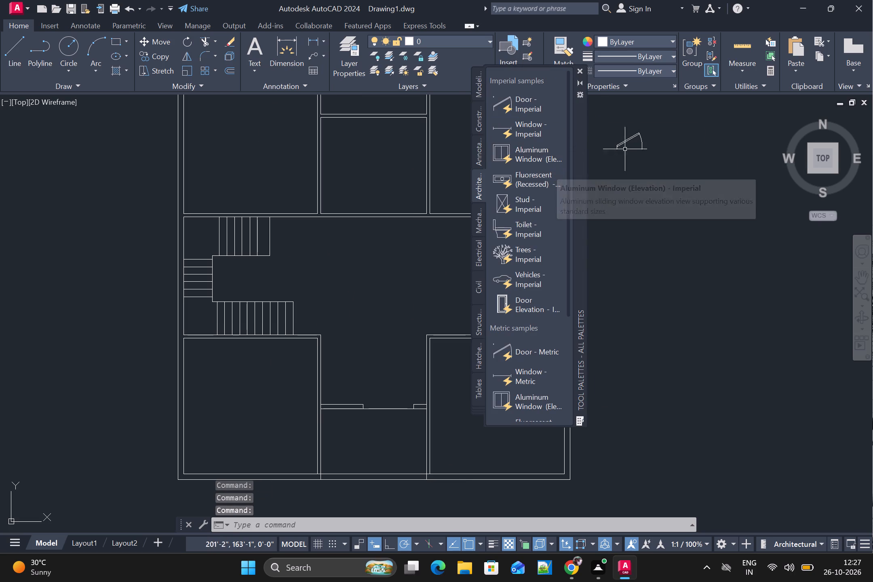
drag(512, 221, 710, 213)
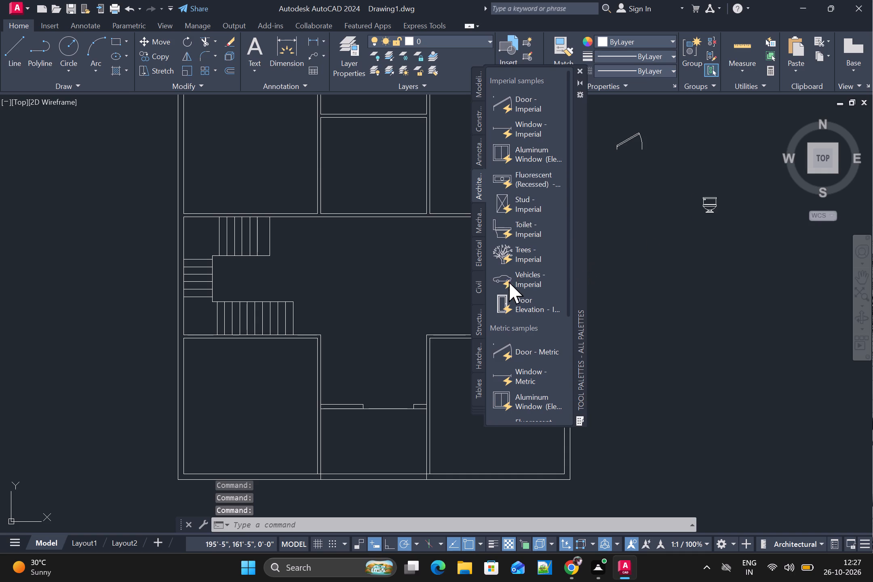
drag(519, 278, 710, 292)
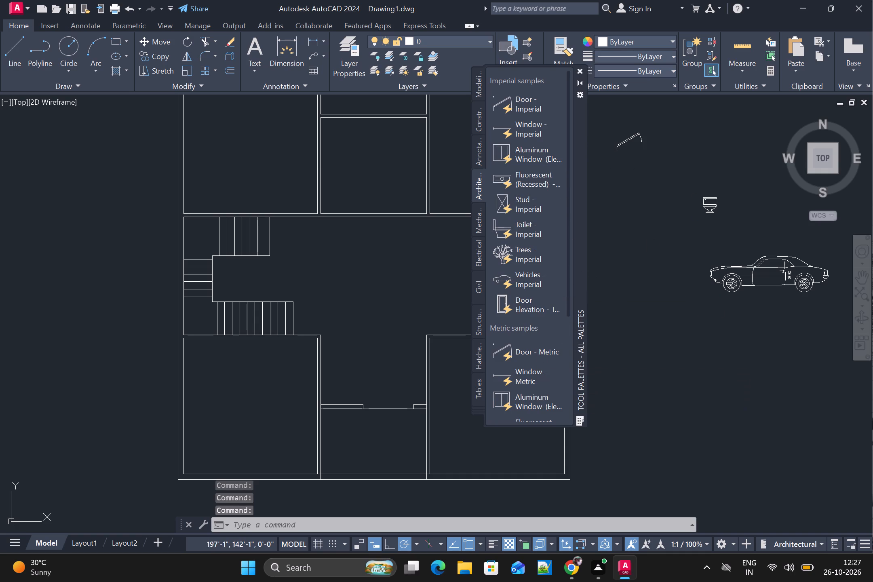
click(581, 67)
Switch the door block's opening state so its leaf stands perpendicular to the opening.
click(621, 144)
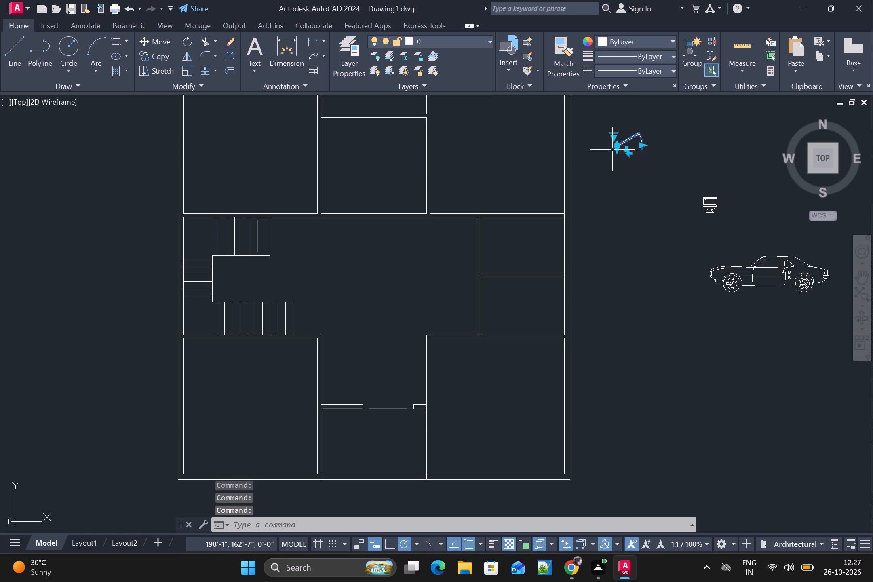
click(614, 137)
click(651, 187)
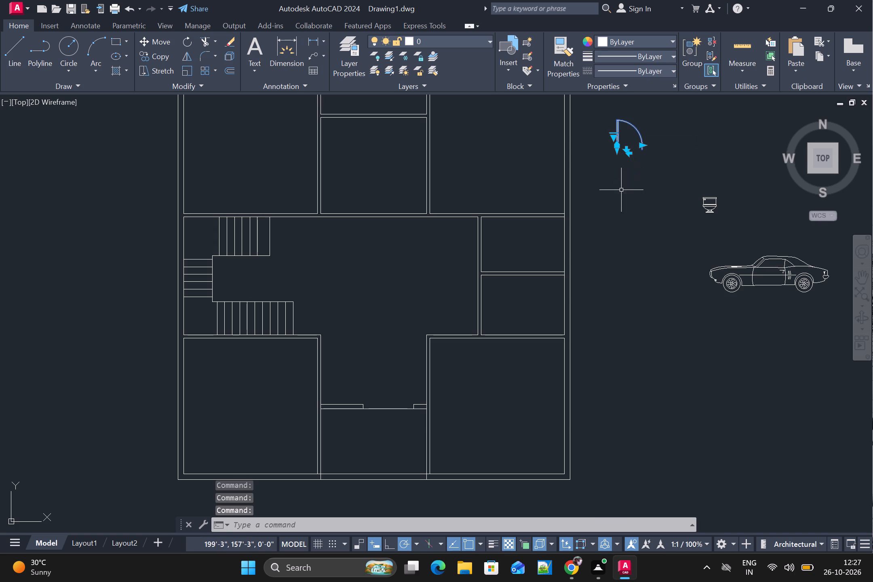
click(676, 145)
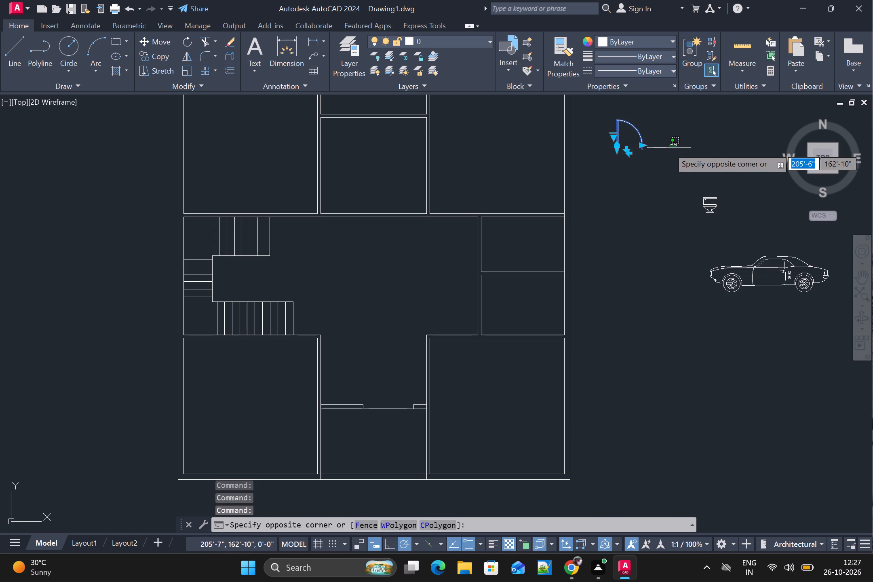
key(Escape)
Move the door block by its hinge-side jamb end onto the hall's upper wall, near the upper middle room's lower left corner.
key(m)
key(space)
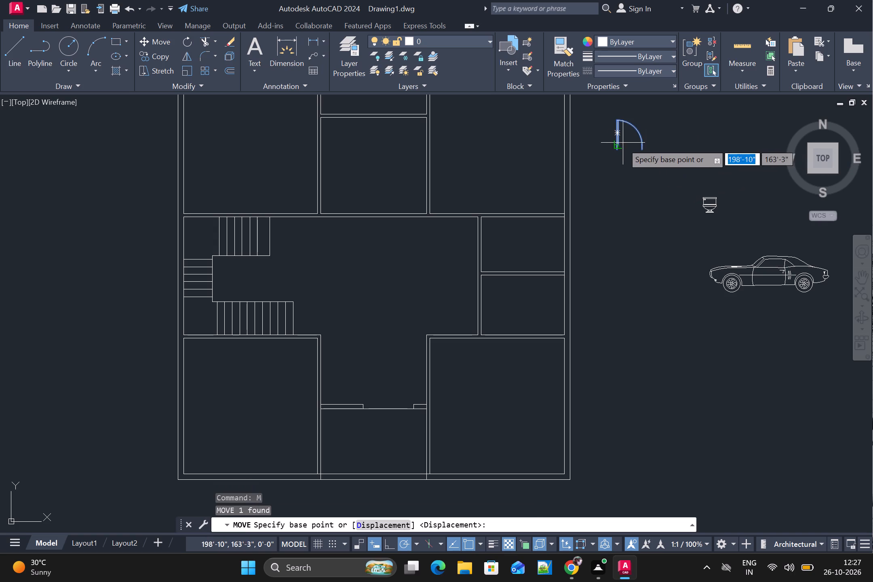
scroll(618, 150, up, 2)
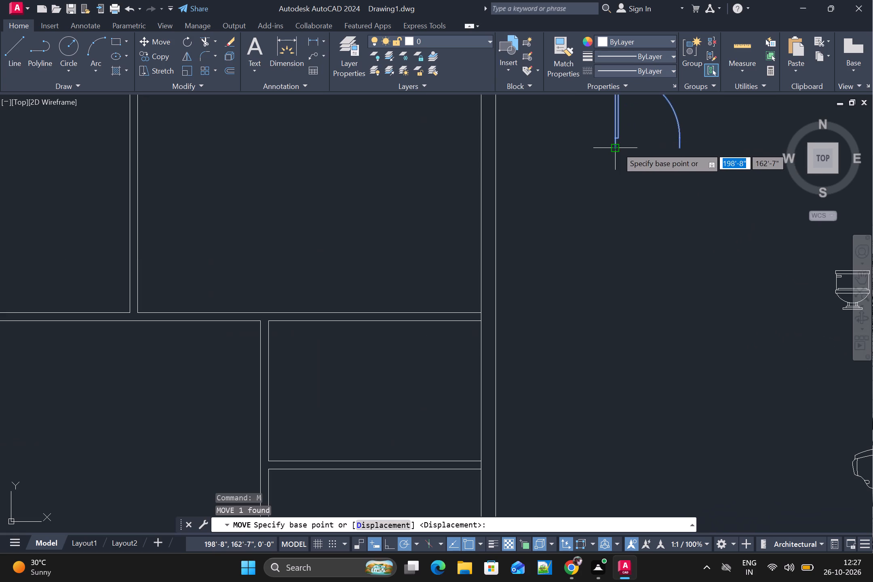
click(617, 147)
scroll(612, 166, down, 3)
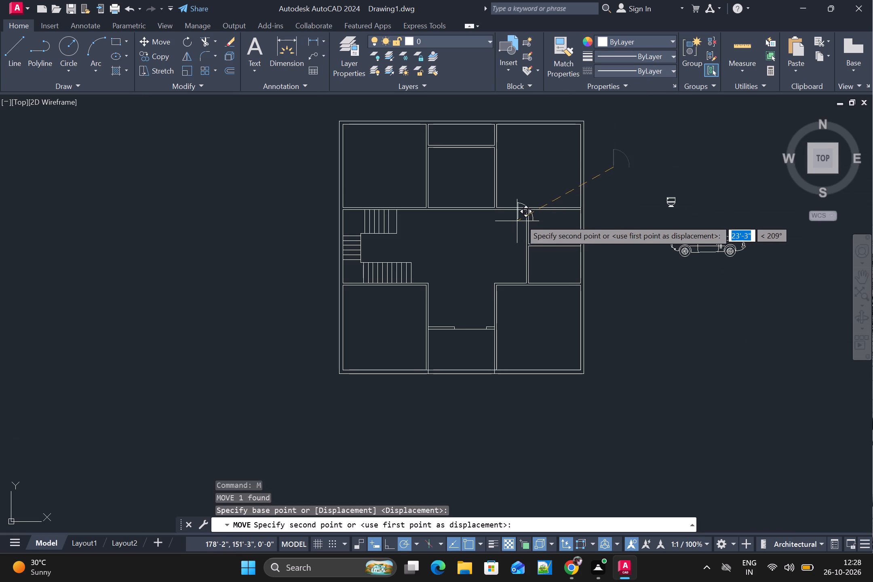
scroll(436, 205, up, 3)
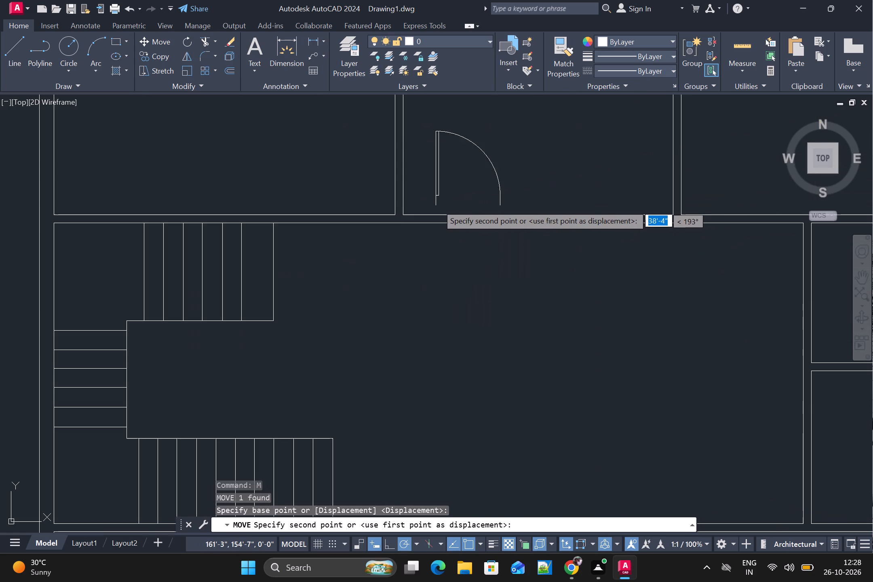
click(416, 224)
scroll(522, 219, down, 2)
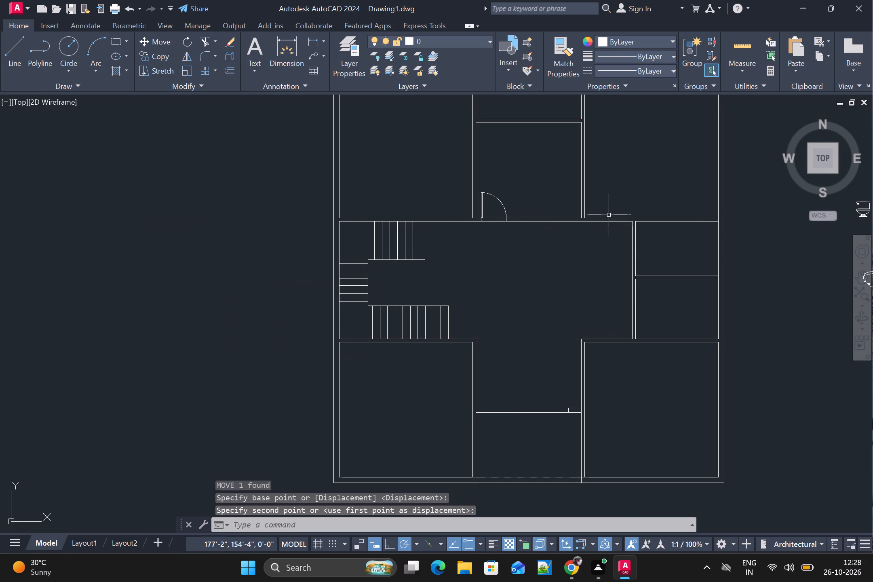
Copy the door and paste it on the hall's upper wall, near the upper right room's lower left corner.
click(482, 200)
key(ctrl+c)
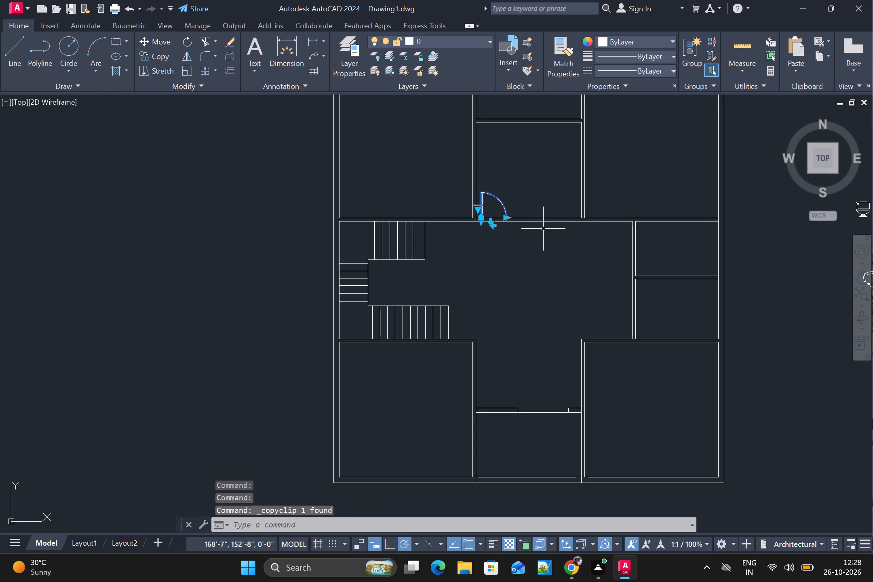
key(ctrl+v)
scroll(583, 214, up, 3)
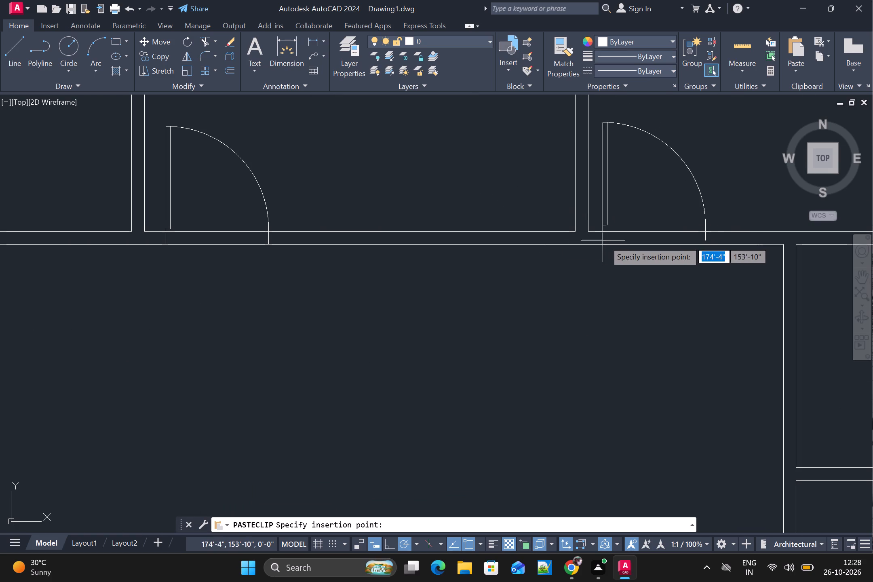
click(613, 246)
scroll(600, 256, down, 3)
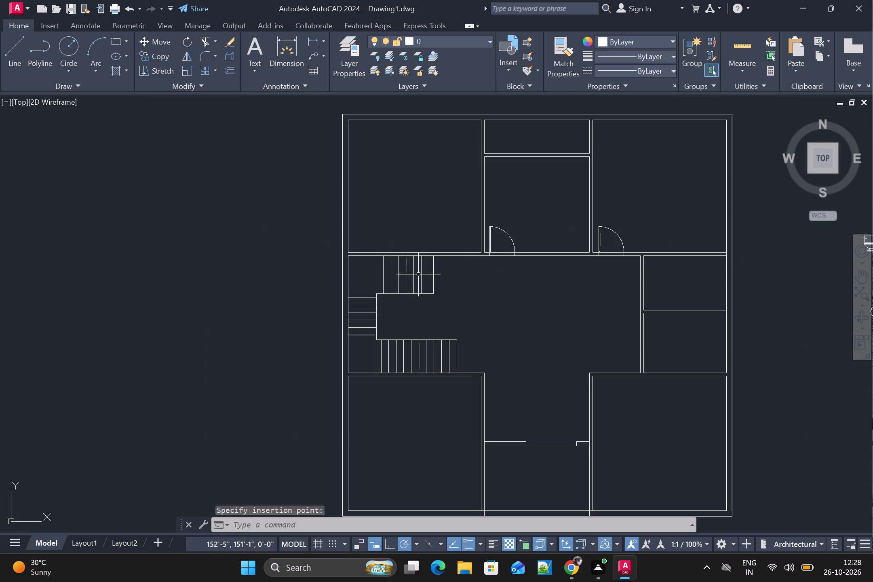
Paste another copy of the door inside the upper left room, just above its lower wall toward the right corner.
key(ctrl+v)
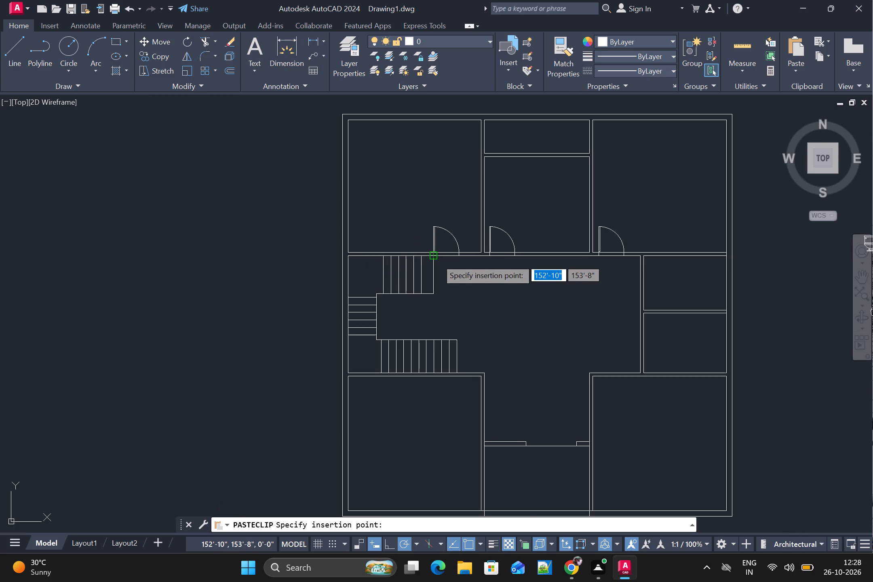
scroll(444, 258, up, 3)
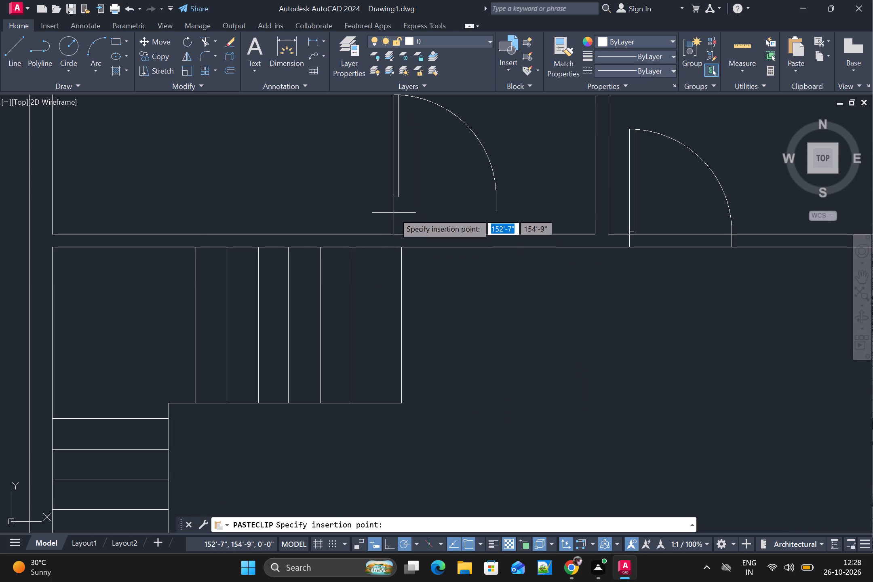
click(394, 213)
scroll(447, 222, down, 2)
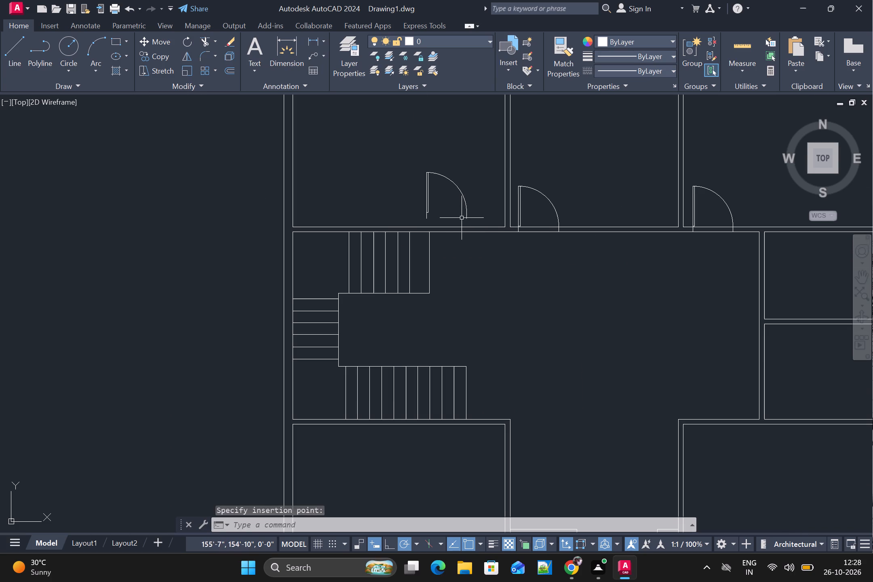
Mirror the upper left room's door about a vertical line through its latch-side end, erasing the source.
key(m)
key(i)
key(space)
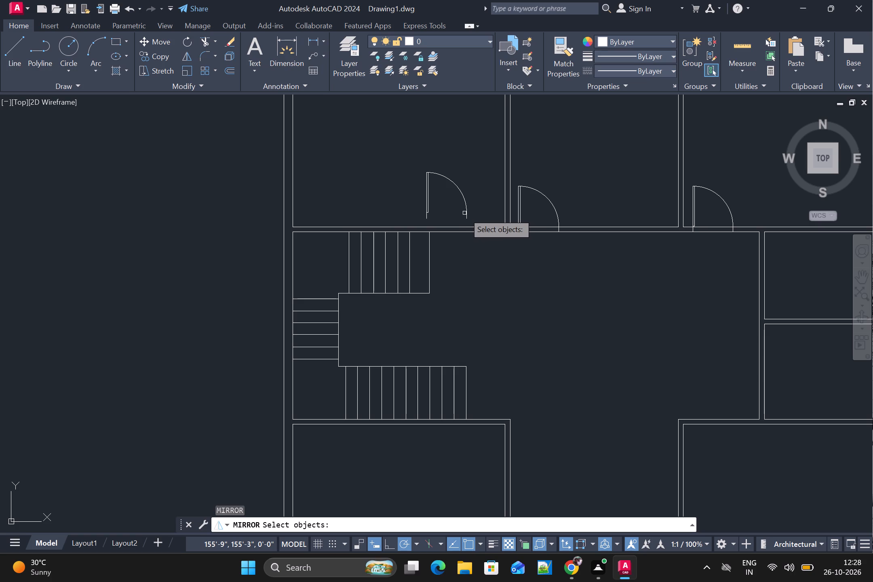
click(467, 208)
key(space)
scroll(468, 213, up, 2)
click(465, 215)
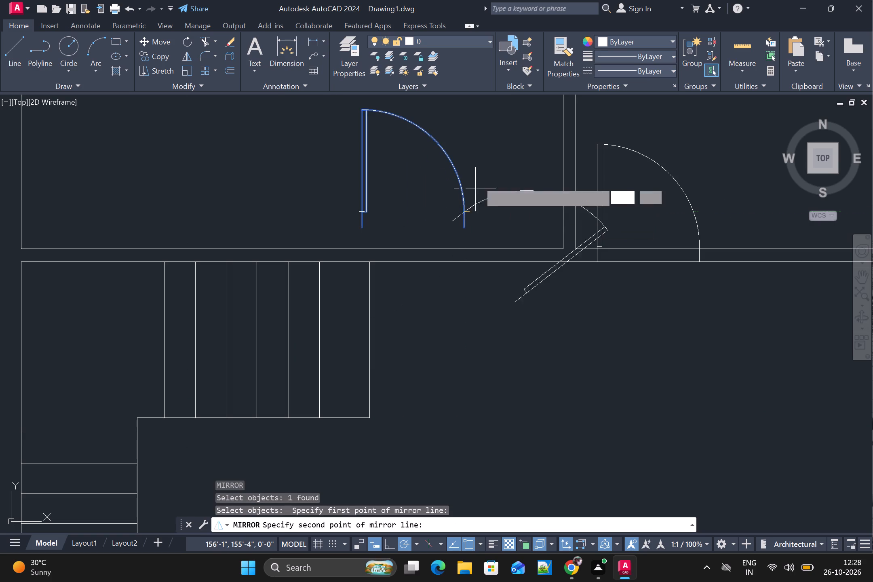
click(462, 137)
drag(501, 165, 461, 137)
Move the mirrored door by its hinge-side jamb end down onto the hall's upper wall, beside the upper left room's right partition.
click(569, 198)
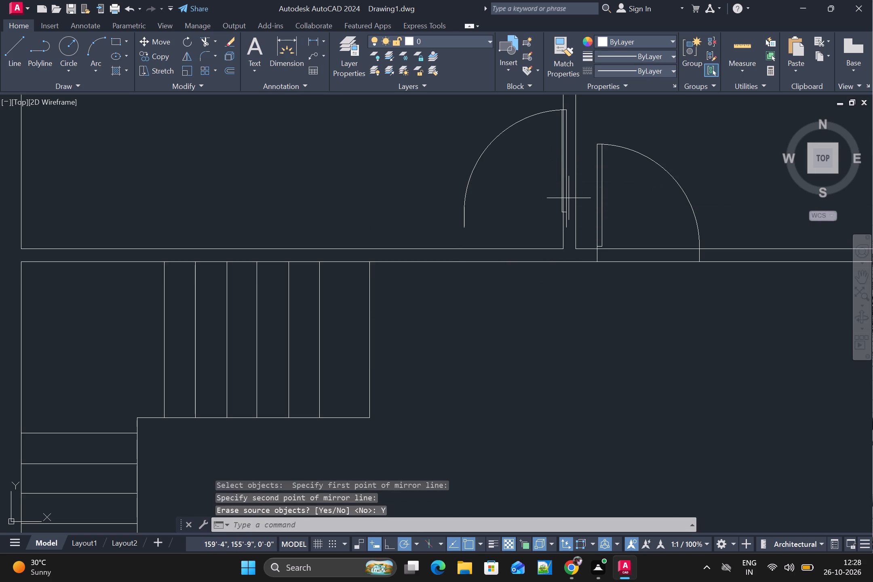
click(568, 200)
click(568, 200)
key(m)
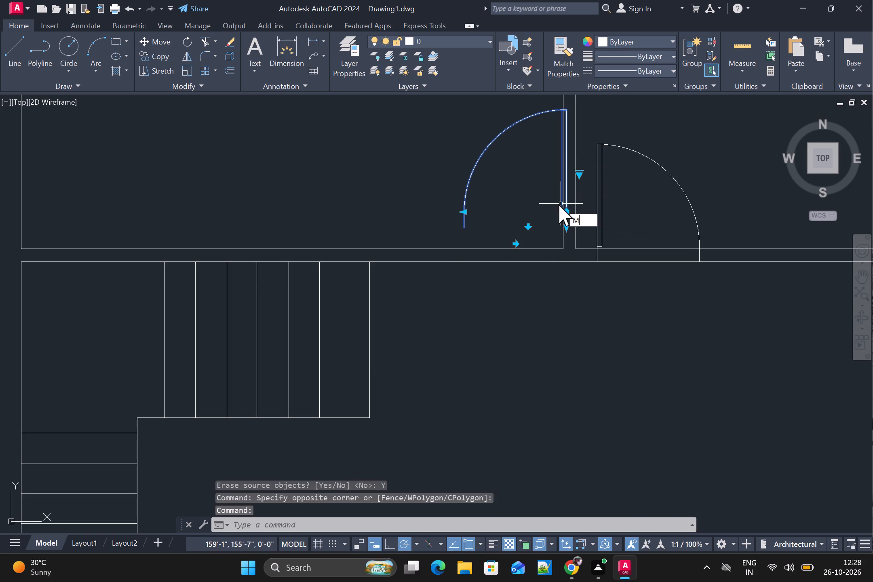
key(space)
scroll(567, 225, up, 1)
click(568, 227)
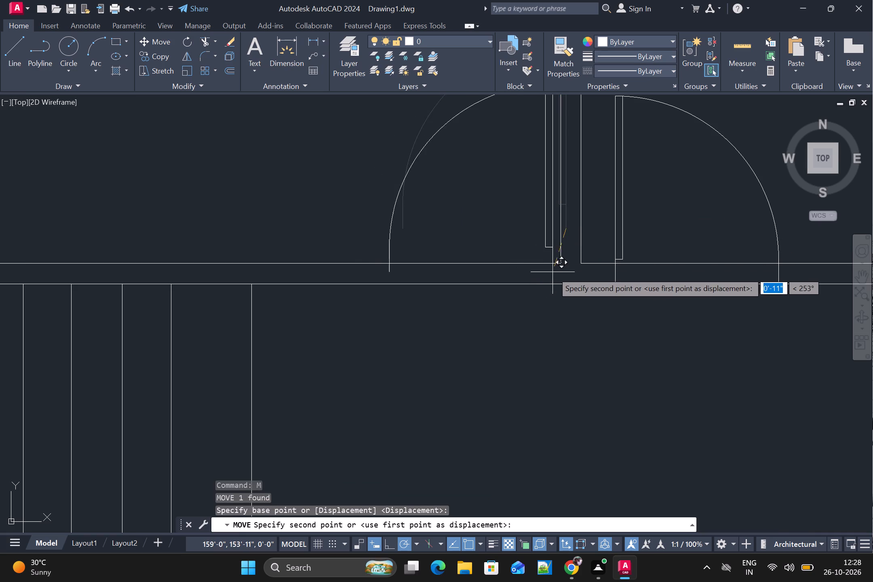
click(553, 283)
scroll(544, 294, down, 2)
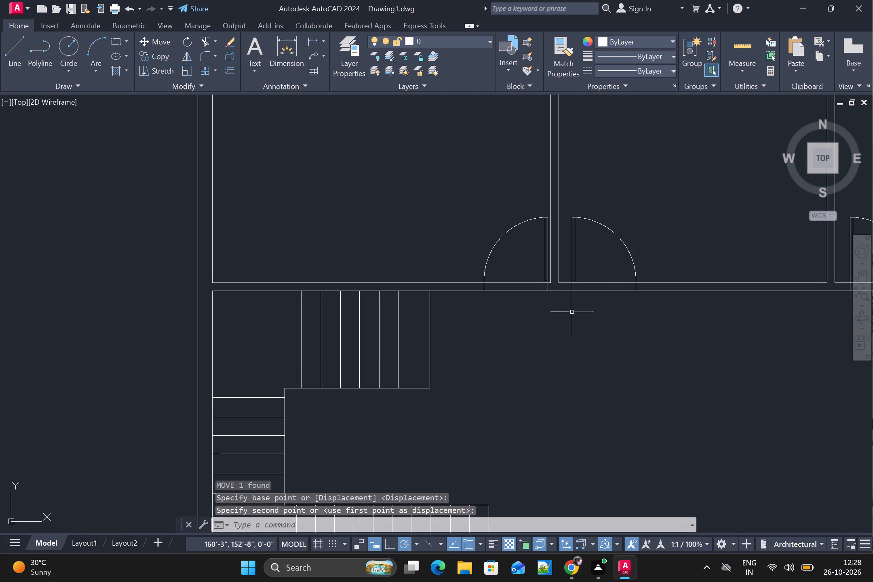
Copy the upper right room's door and paste it on the lower wall of the lower small right-hand room, near the outer wall.
scroll(572, 318, down, 1)
scroll(578, 350, down, 1)
middle_drag(599, 366, 525, 348)
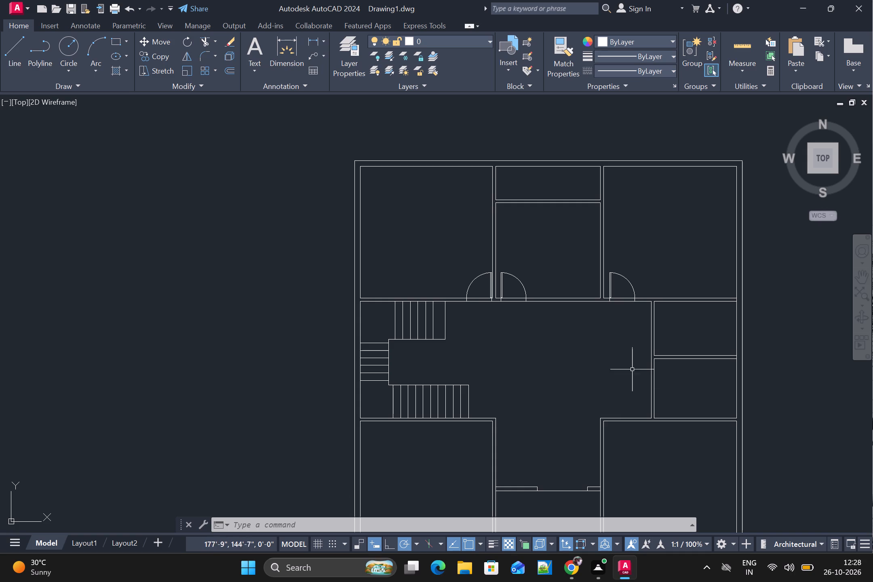
scroll(683, 392, down, 1)
middle_drag(681, 396, 591, 359)
scroll(574, 346, up, 1)
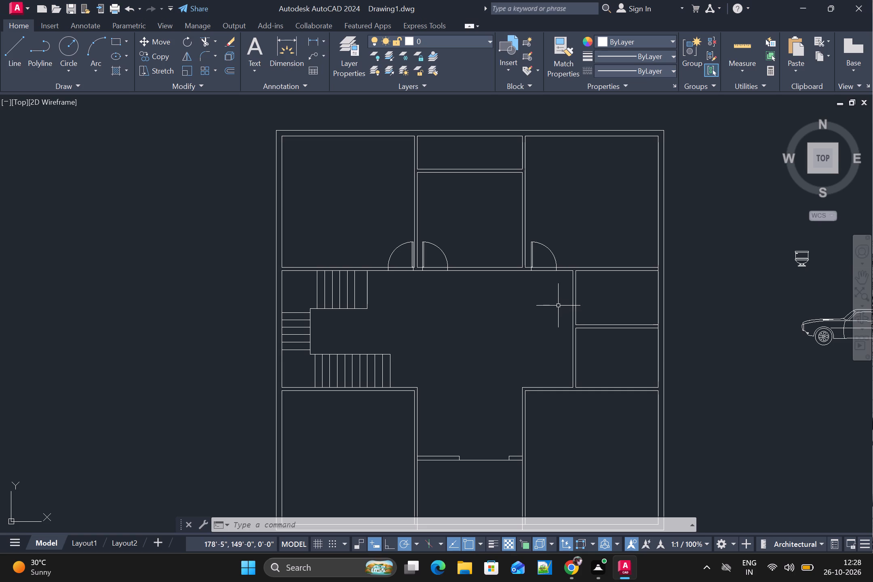
scroll(556, 308, up, 1)
scroll(556, 308, down, 1)
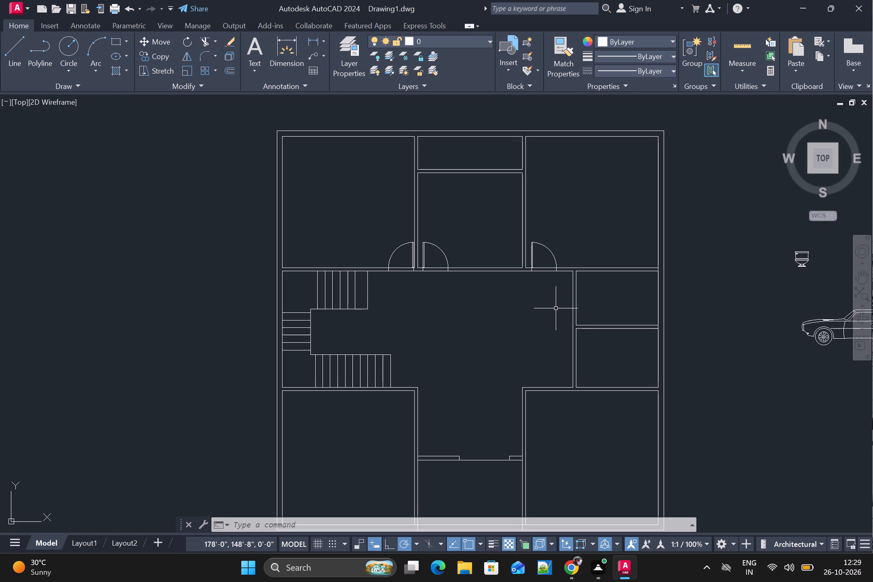
click(533, 257)
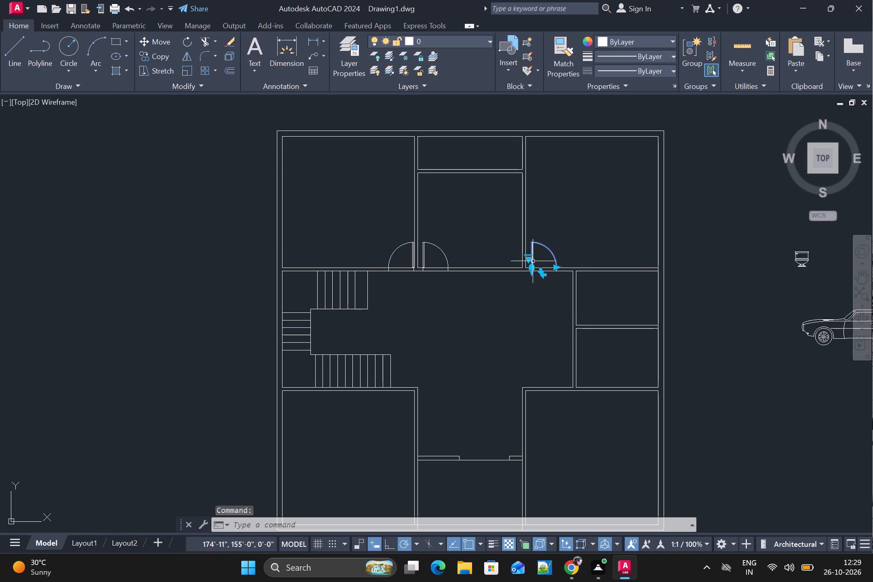
key(ctrl+c)
key(ctrl+v)
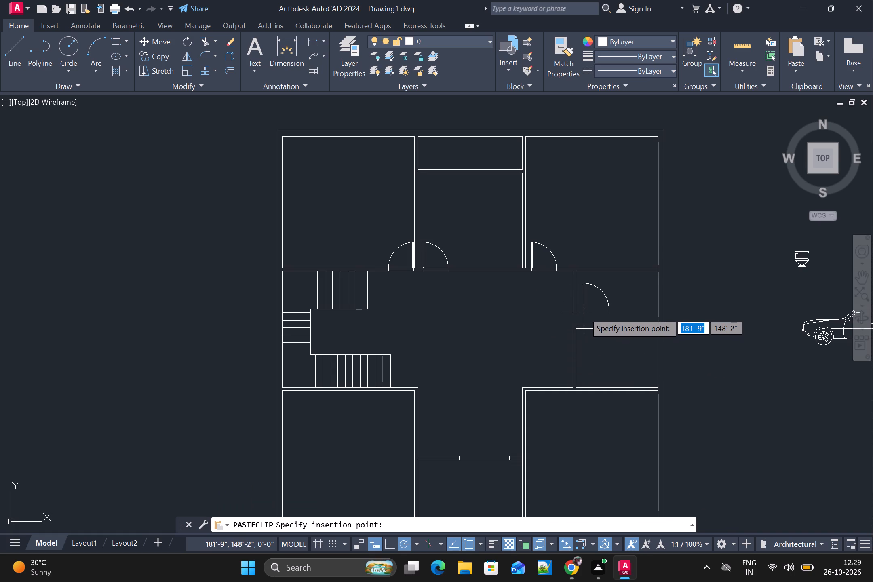
scroll(582, 312, up, 2)
scroll(666, 431, down, 2)
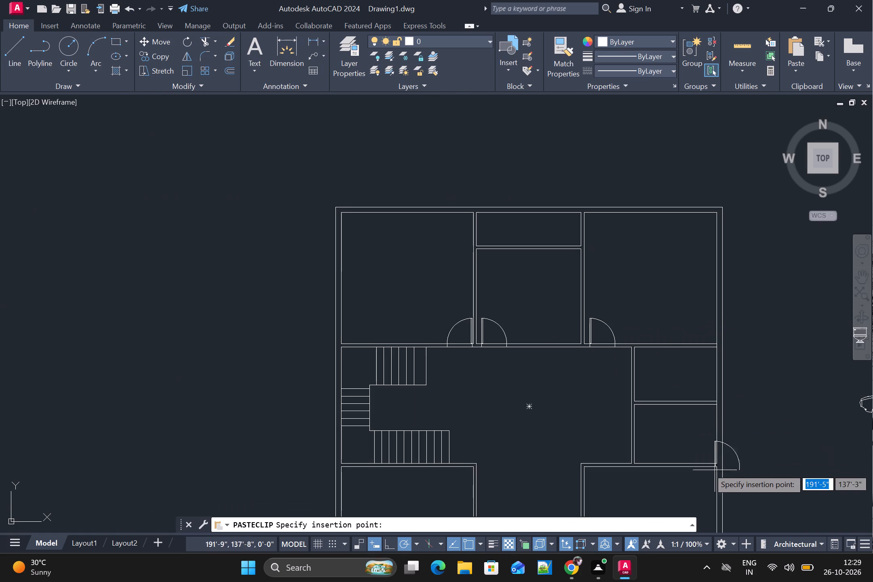
scroll(692, 464, up, 2)
middle_drag(690, 460, 650, 407)
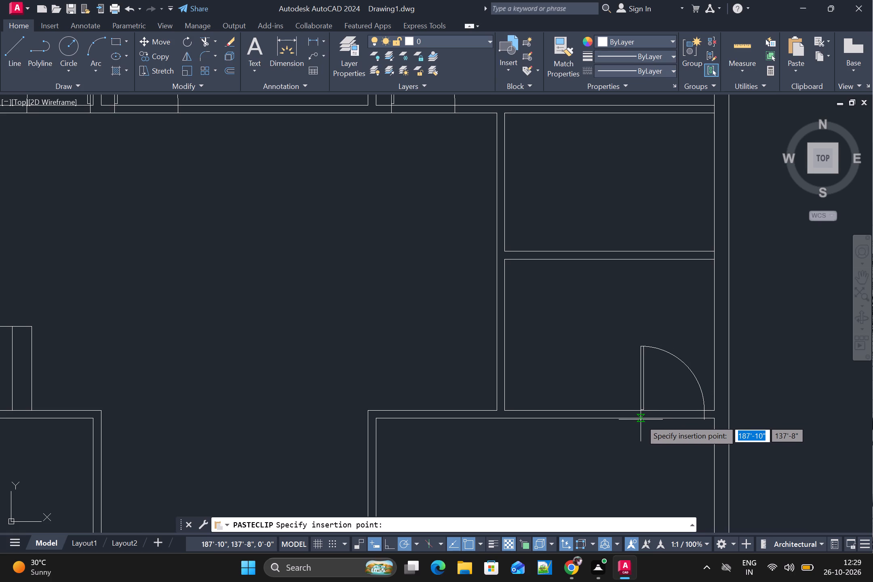
click(641, 420)
scroll(727, 441, up, 1)
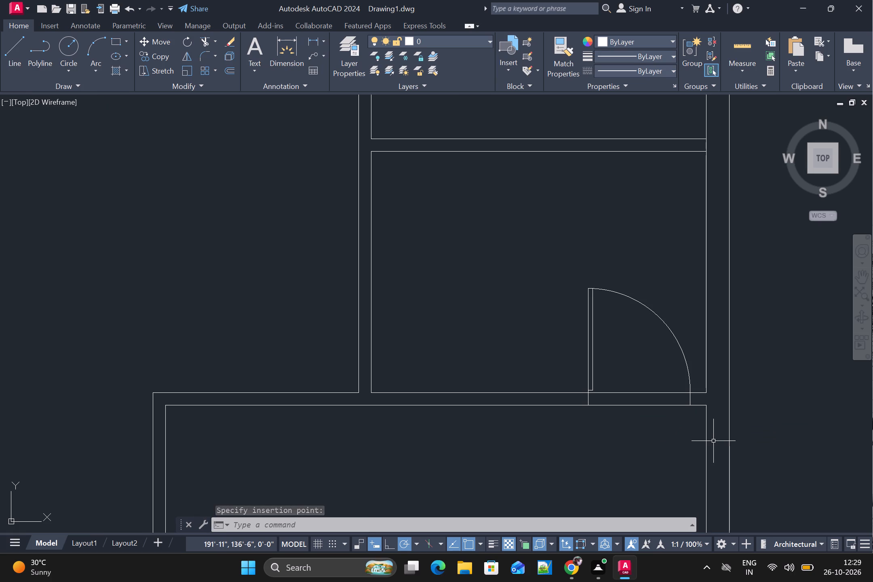
scroll(713, 441, down, 1)
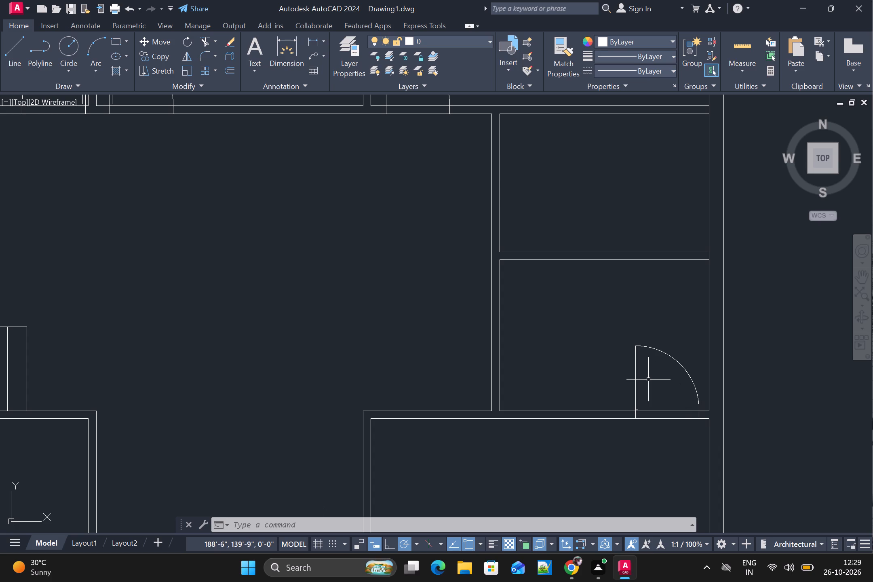
Mirror the lower small room's door about a vertical line through its latch-side end, erasing the source.
key(m)
key(i)
key(space)
click(693, 388)
key(space)
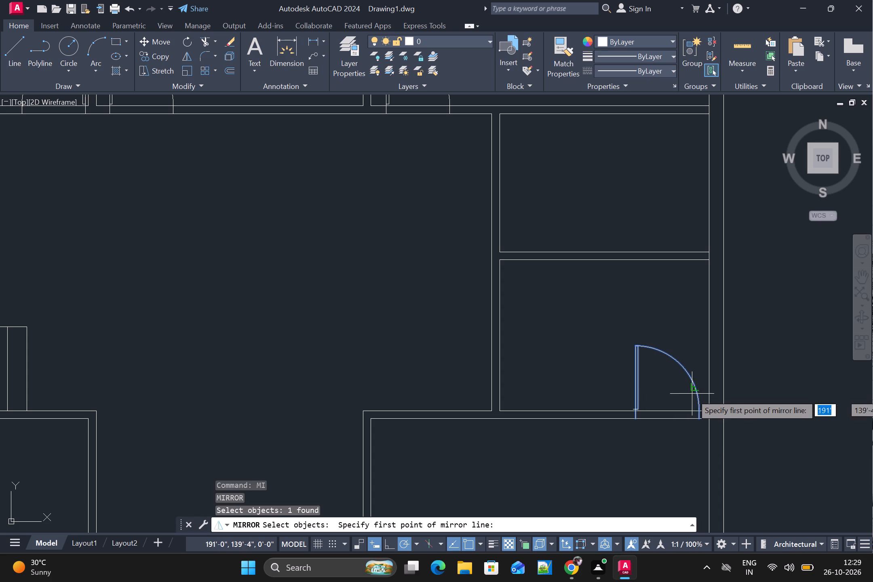
click(700, 403)
click(694, 321)
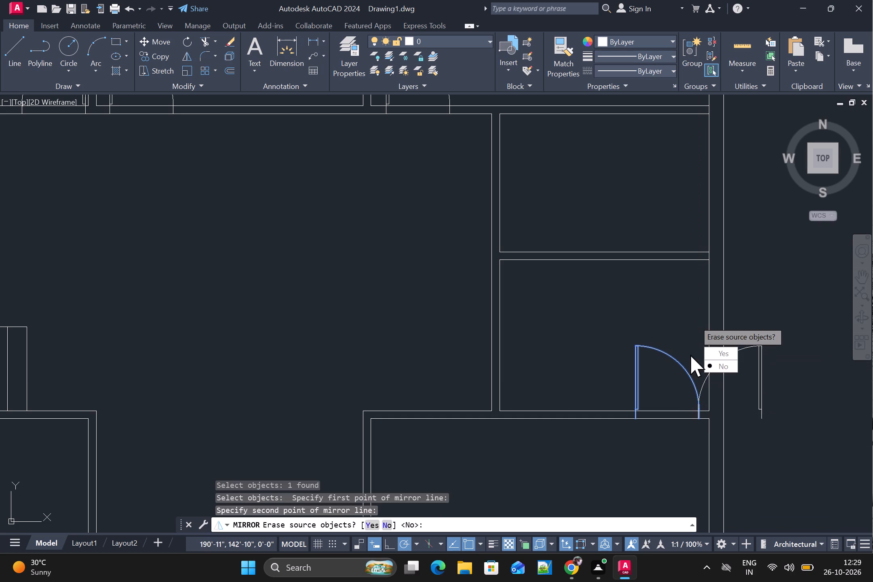
drag(711, 352, 693, 320)
Move the mirrored door about 3'-4" left, back into the small room's lower wall with its hinge beside the outer wall.
click(760, 396)
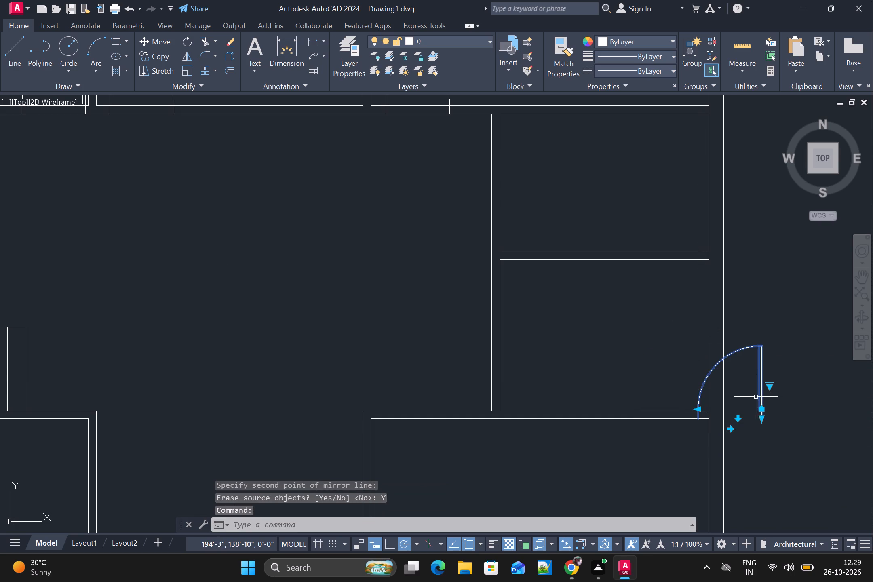
key(m)
key(space)
click(763, 421)
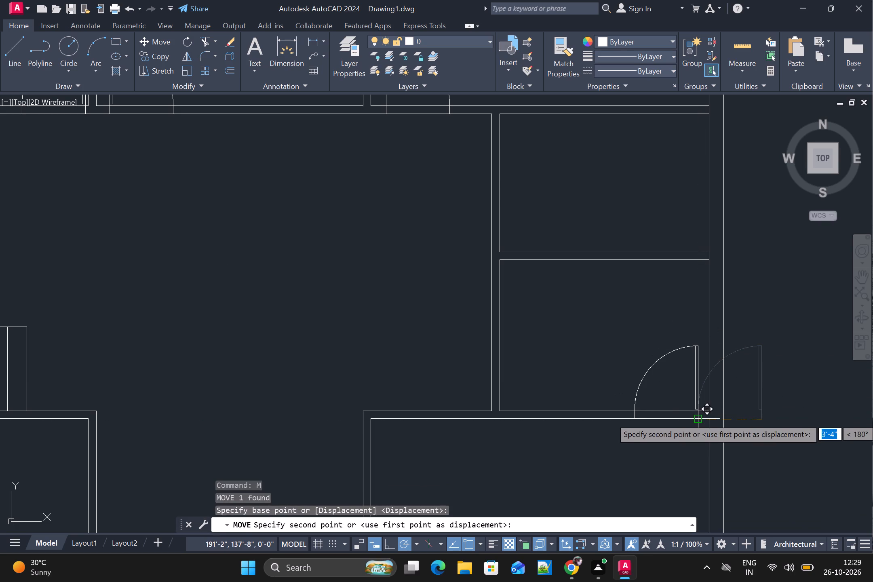
click(702, 419)
scroll(705, 422, down, 2)
scroll(644, 319, up, 1)
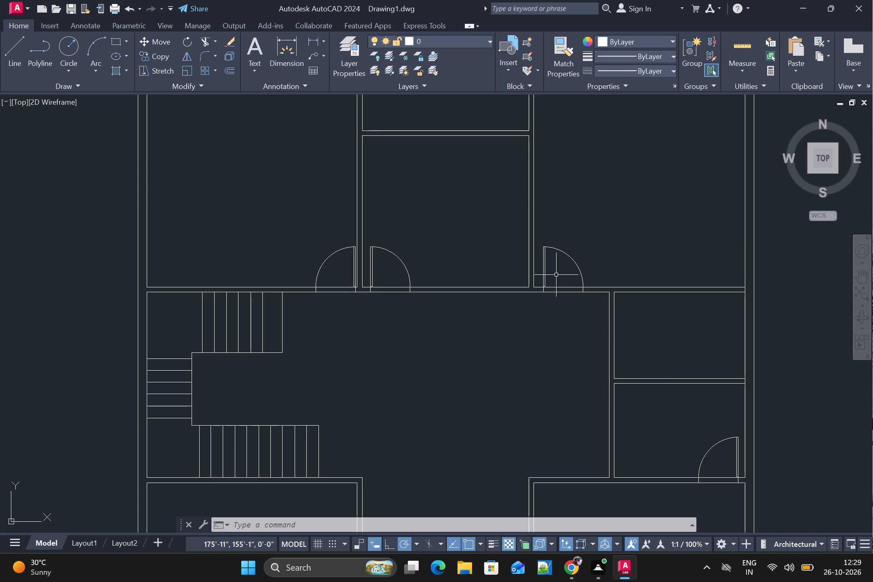
Copy the upper right room's door and paste it inside the upper small right-hand room, near its left partition.
click(541, 274)
click(544, 272)
click(543, 272)
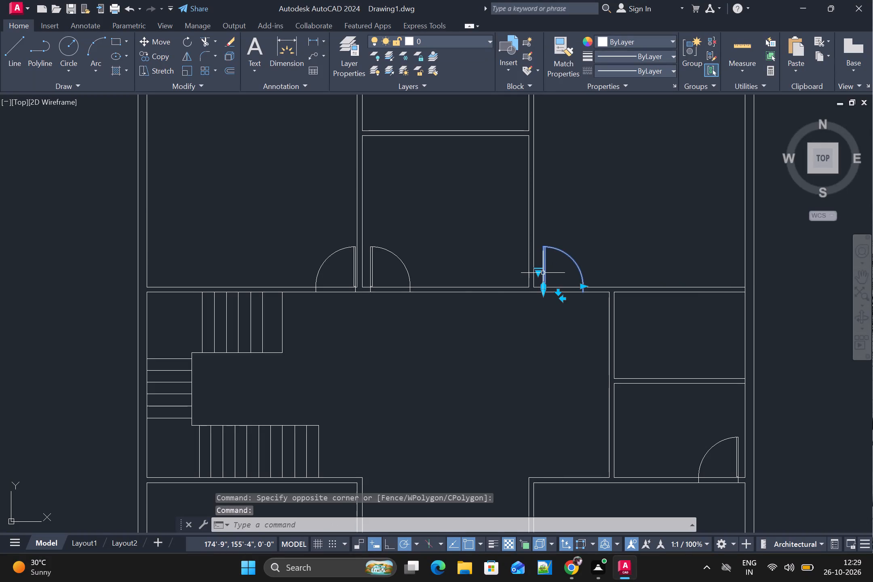
key(ctrl+c)
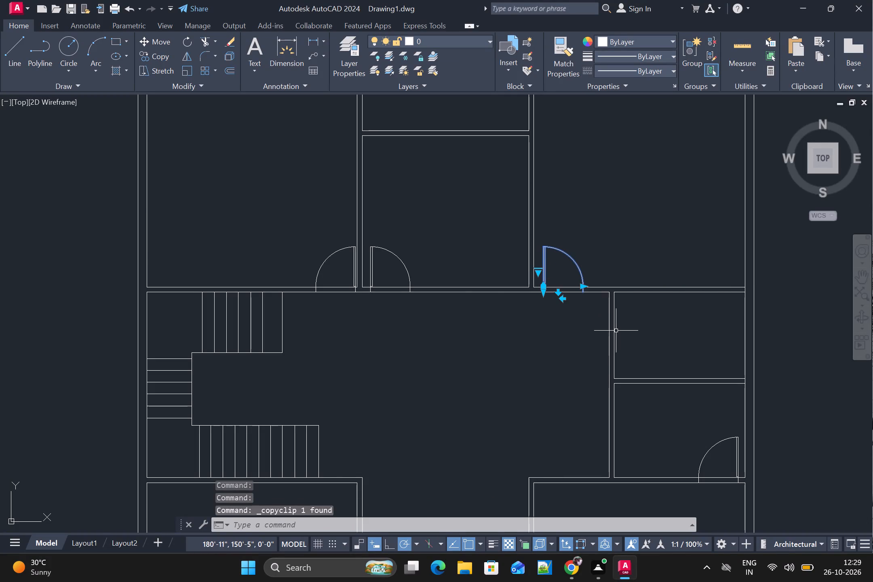
key(ctrl+v)
click(629, 352)
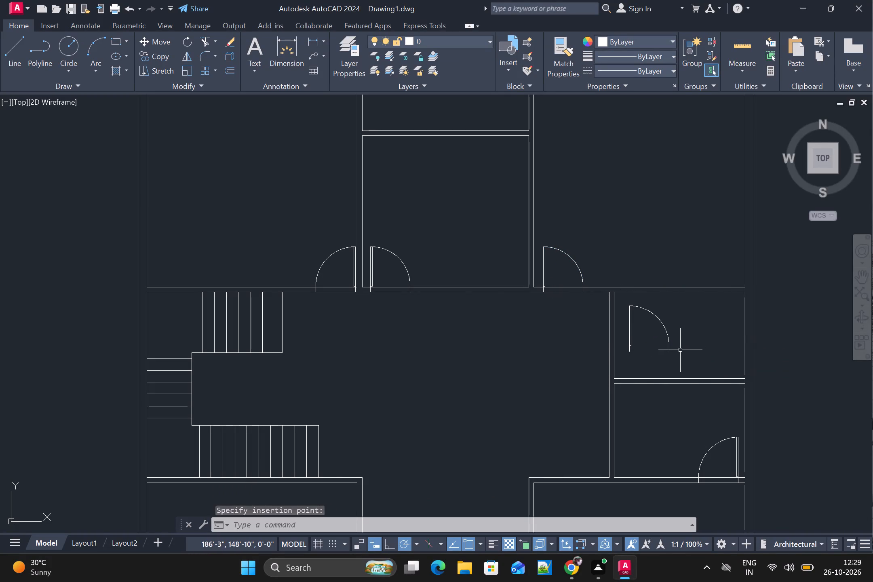
Rotate the pasted door 270° about the free end of its leaf.
text(RO)
key(space)
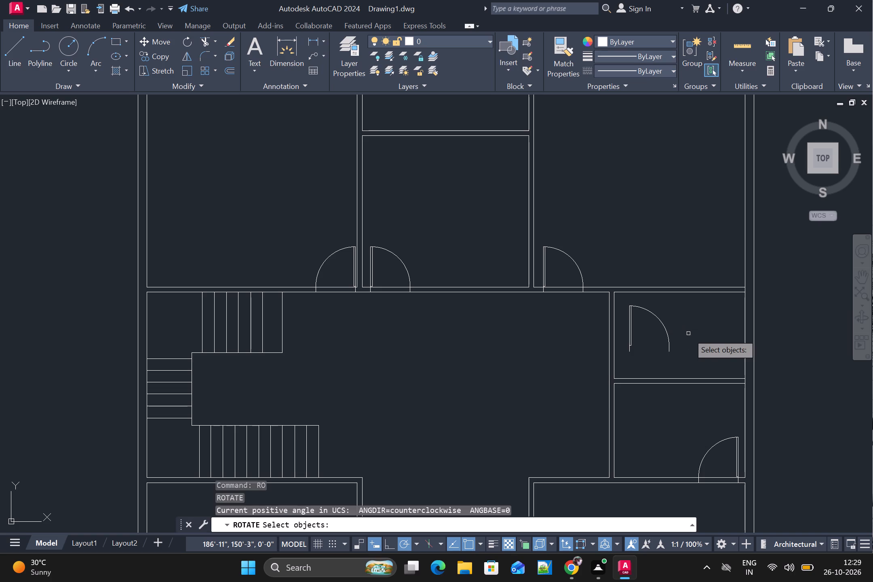
click(631, 314)
key(space)
click(630, 306)
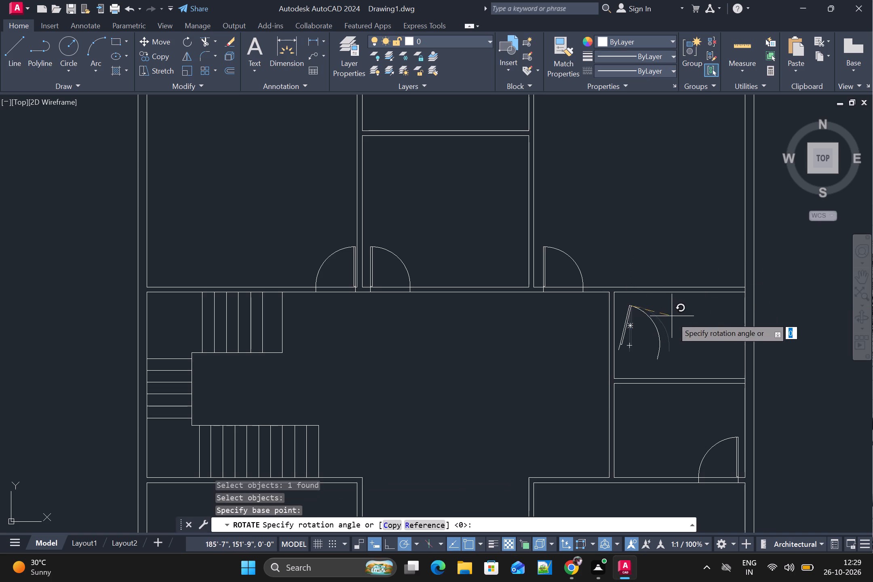
click(628, 416)
Move the rotated door by its hinge-side jamb end onto the hall face of the upper small room's left partition, near the top corner.
key(m)
key(space)
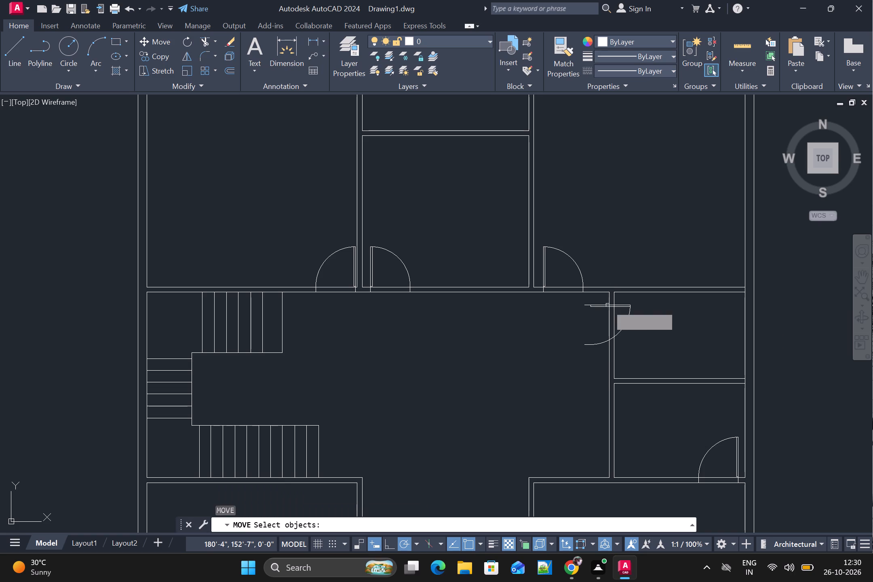
click(599, 305)
key(space)
scroll(582, 306, up, 3)
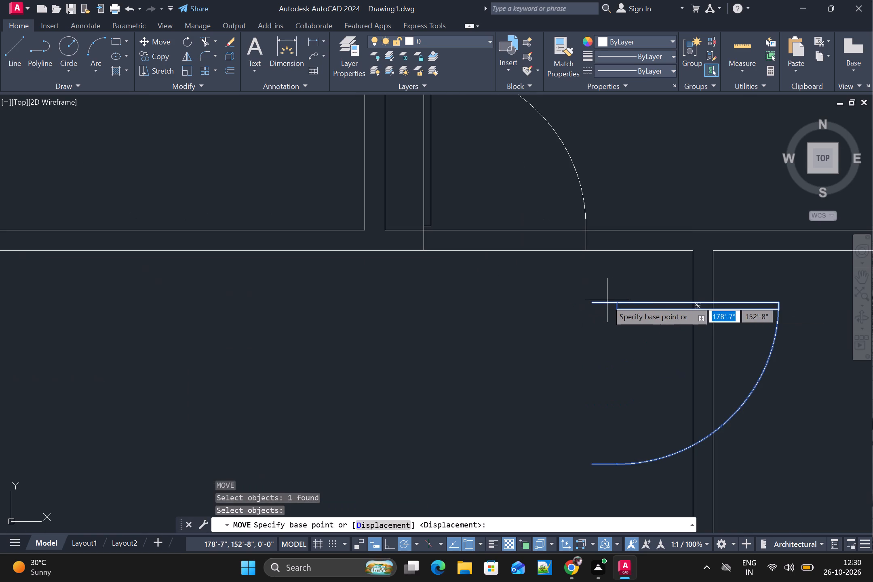
click(592, 303)
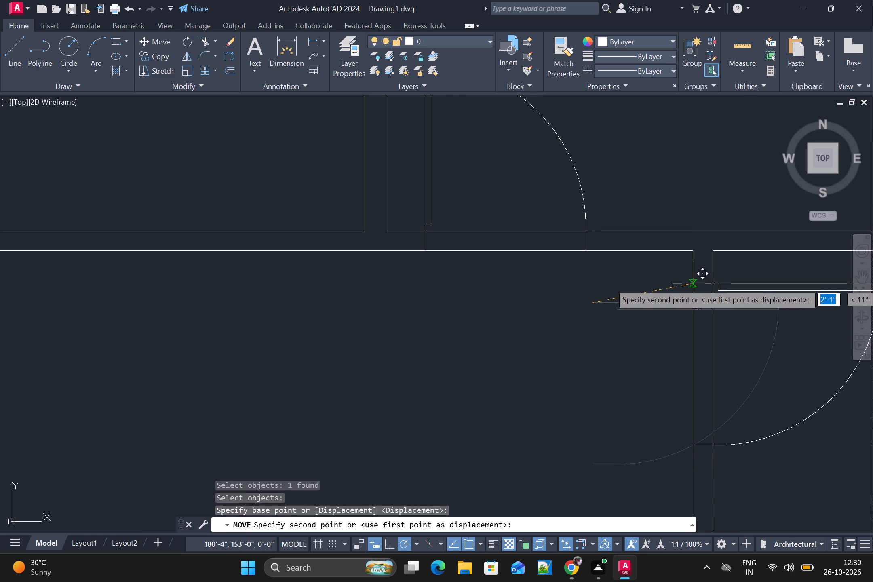
click(694, 283)
Copy the upper small room's door and paste it in the lower right room's left wall, just below the top corner.
scroll(709, 320, down, 3)
scroll(645, 438, down, 2)
middle_drag(662, 466, 618, 324)
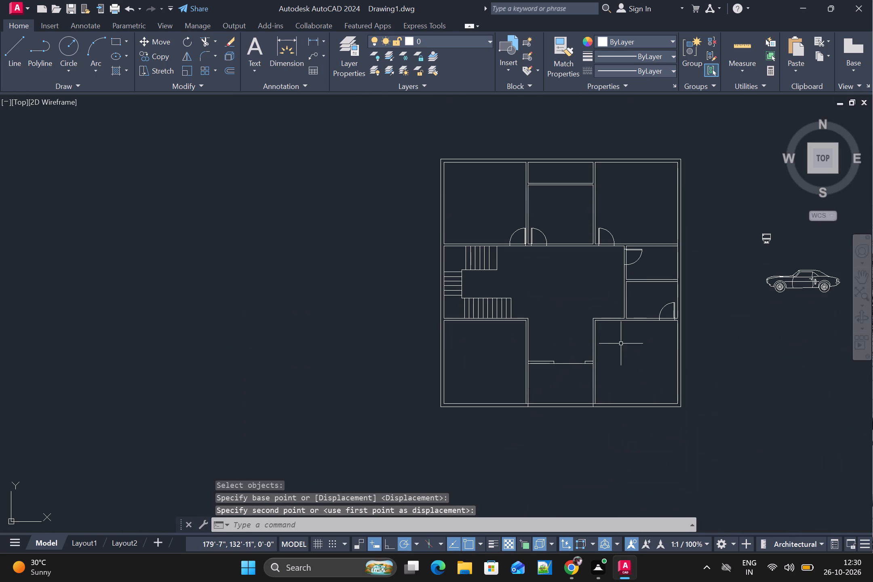
click(632, 249)
key(ctrl+c)
key(ctrl+v)
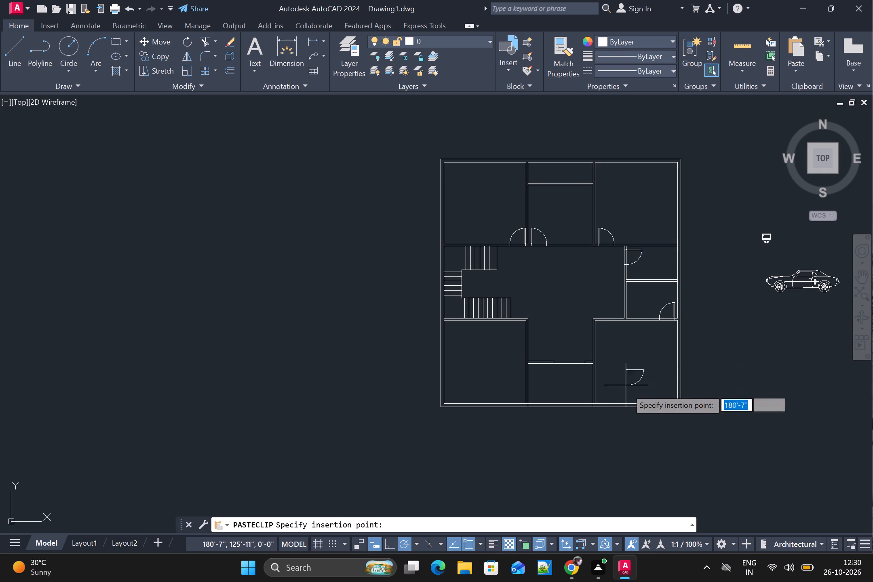
scroll(612, 353, up, 3)
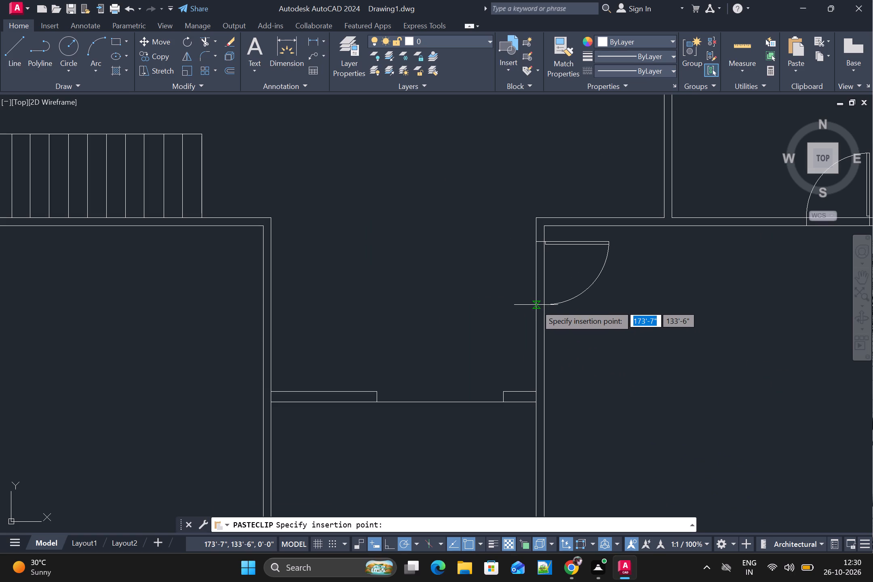
click(536, 305)
Copy the upper right room's door and paste it in the open passage between the two lower rooms.
scroll(568, 312, down, 1)
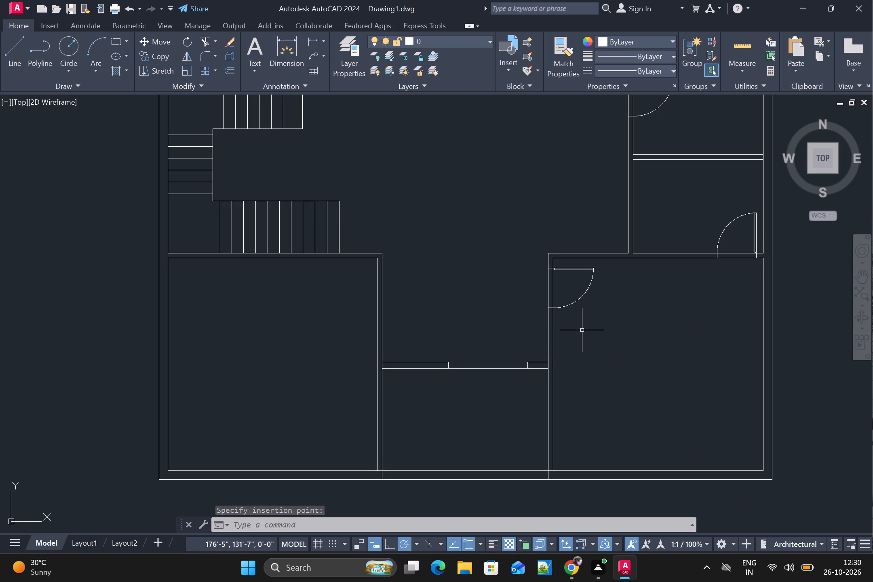
scroll(582, 310, down, 1)
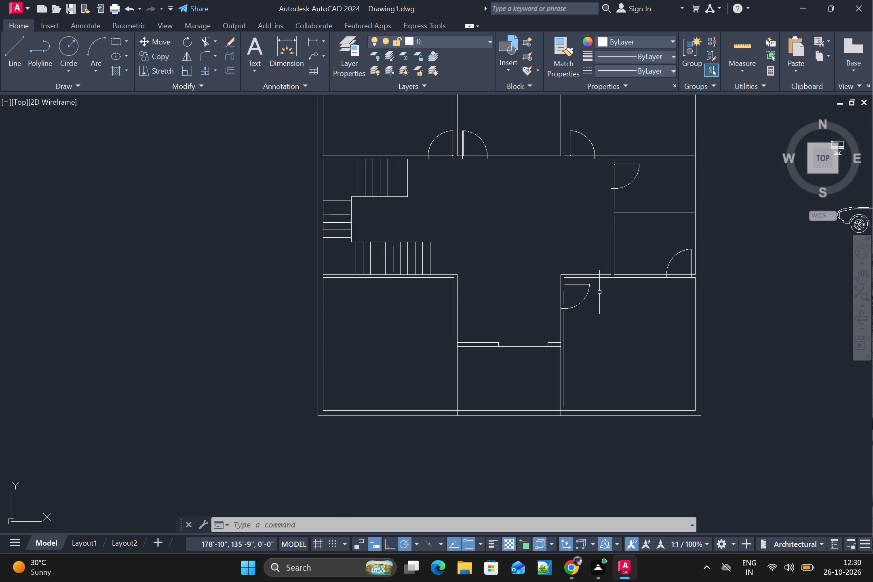
click(572, 142)
key(ctrl+c)
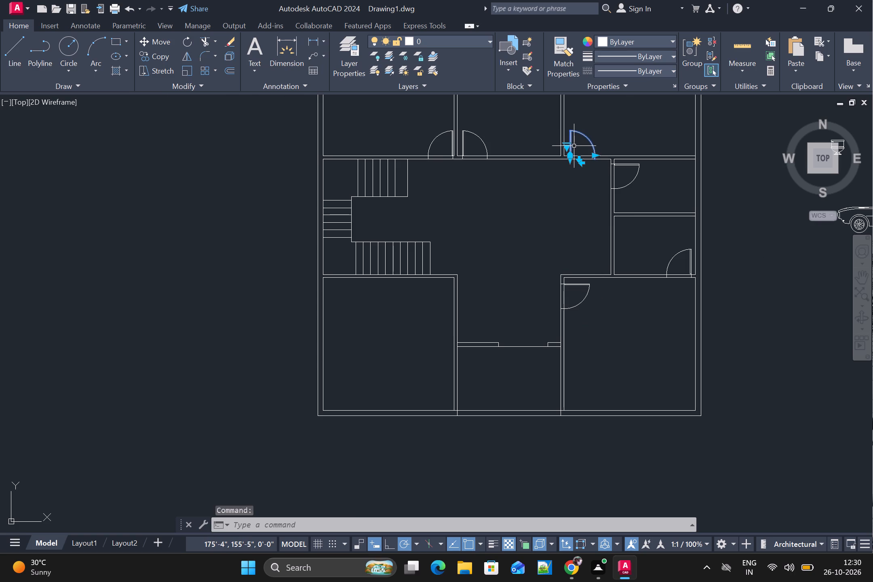
key(ctrl+v)
click(475, 318)
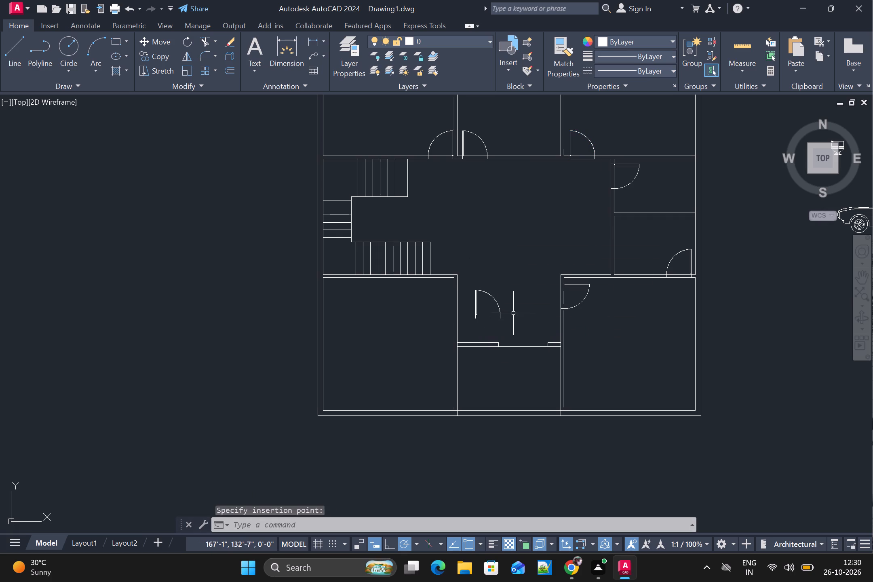
Rotate the pasted passage door 90° counterclockwise about the free end of its leaf.
text(RO)
key(space)
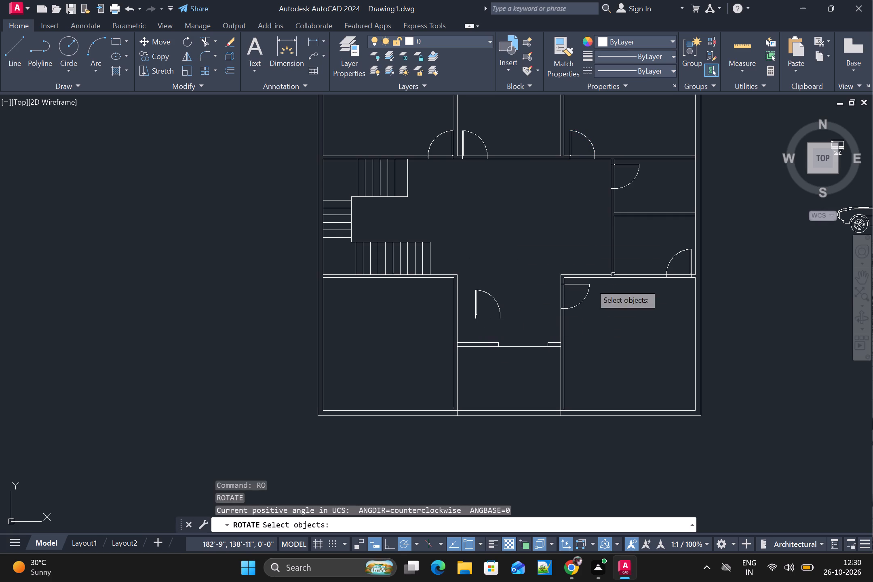
click(474, 298)
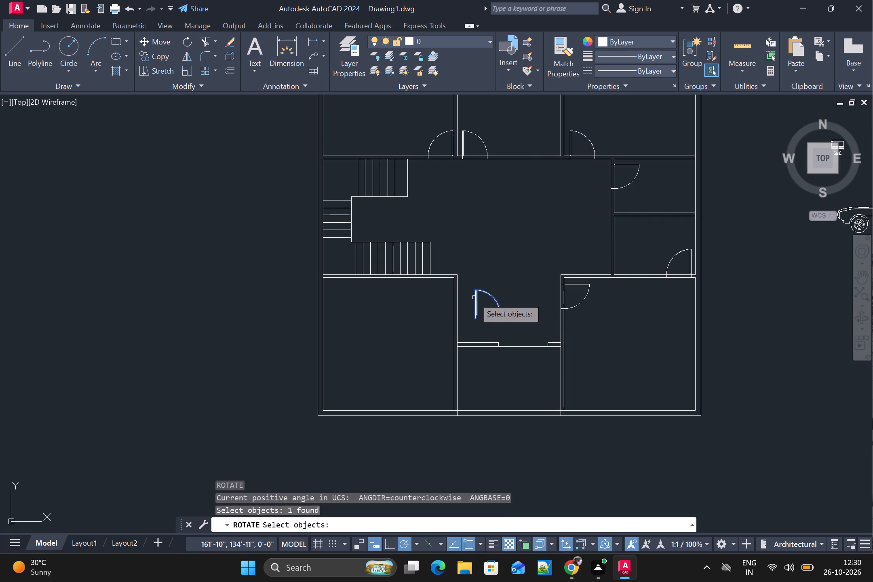
key(space)
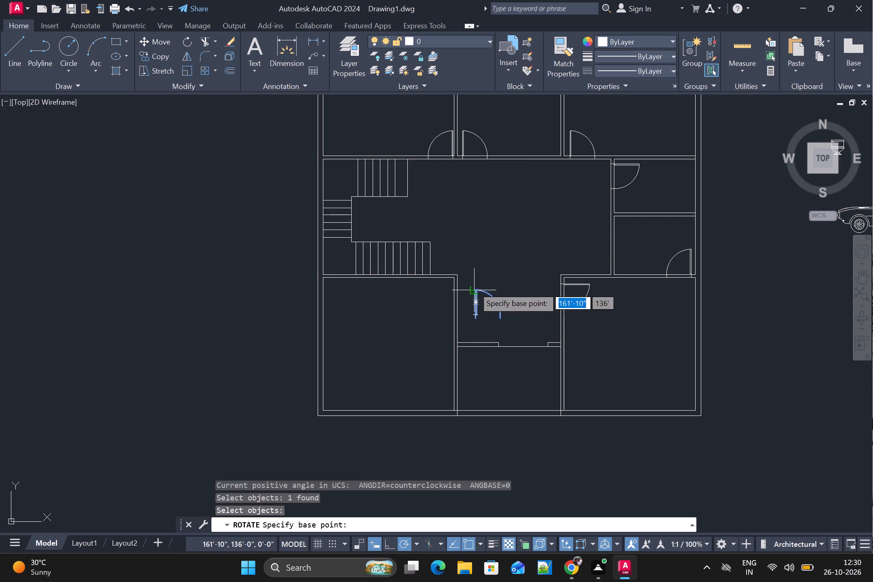
scroll(475, 287, up, 2)
click(474, 294)
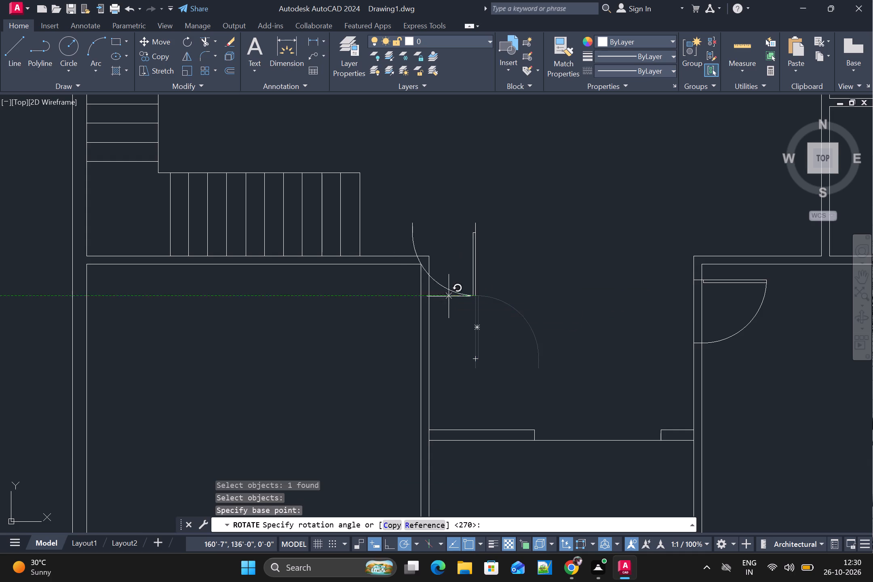
click(481, 226)
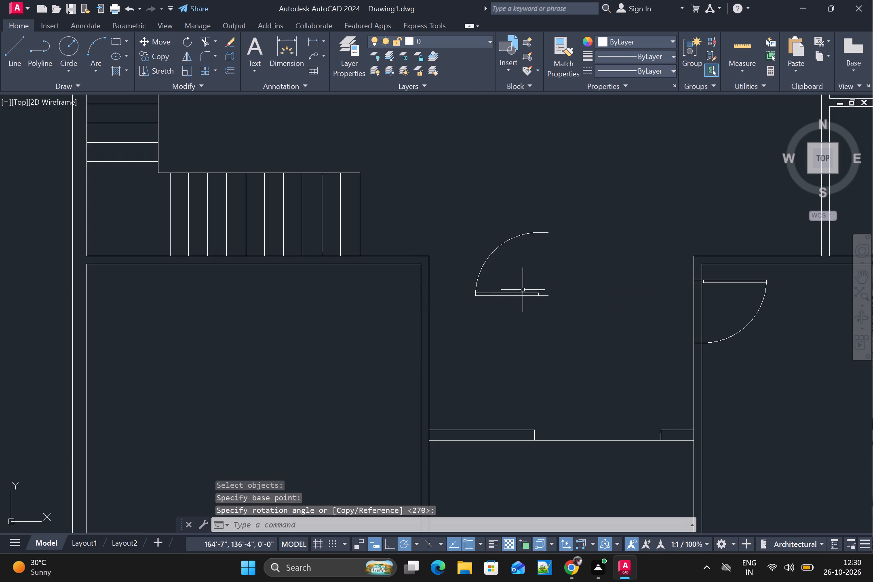
Move the rotated door by its hinge-side jamb end onto the passage face of the lower left room's right wall, near the top corner.
key(m)
key(space)
click(533, 294)
key(space)
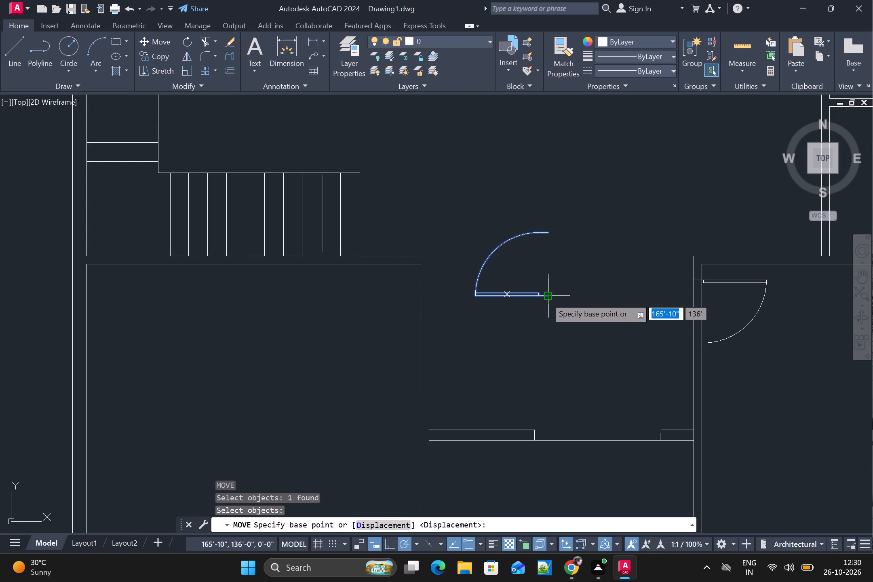
click(546, 297)
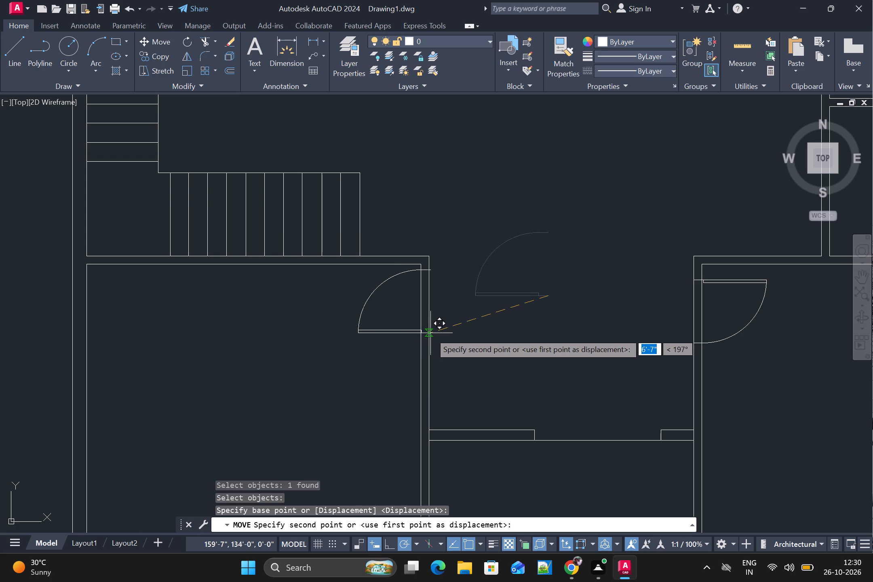
click(428, 333)
Mirror the lower left room's door about a horizontal line through its latch-side end, erasing the source.
scroll(505, 342, down, 2)
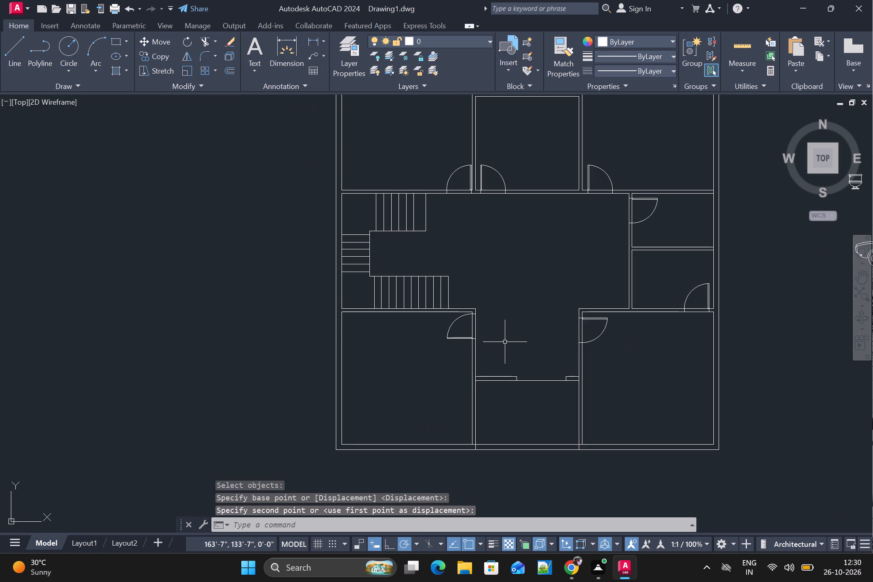
scroll(505, 342, up, 2)
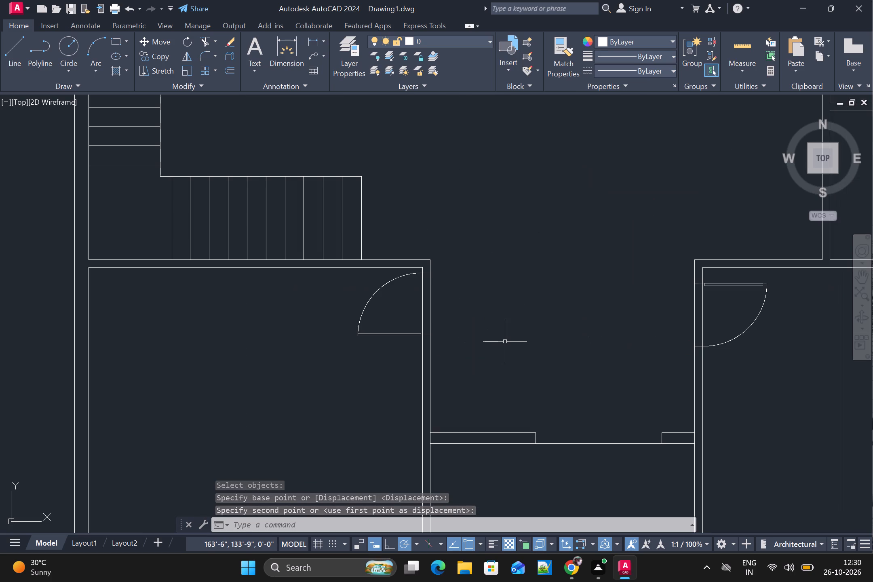
scroll(505, 342, down, 1)
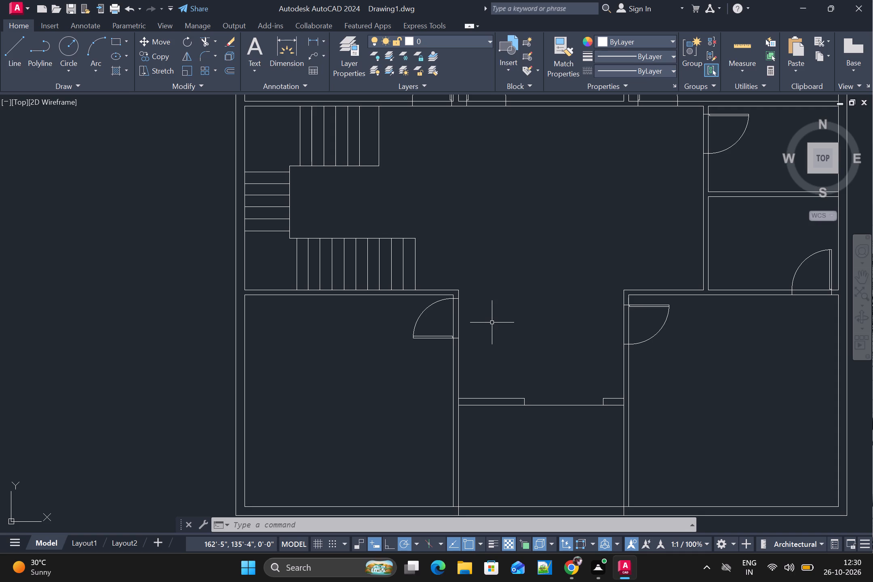
key(m)
text(I)
key(space)
click(434, 334)
key(space)
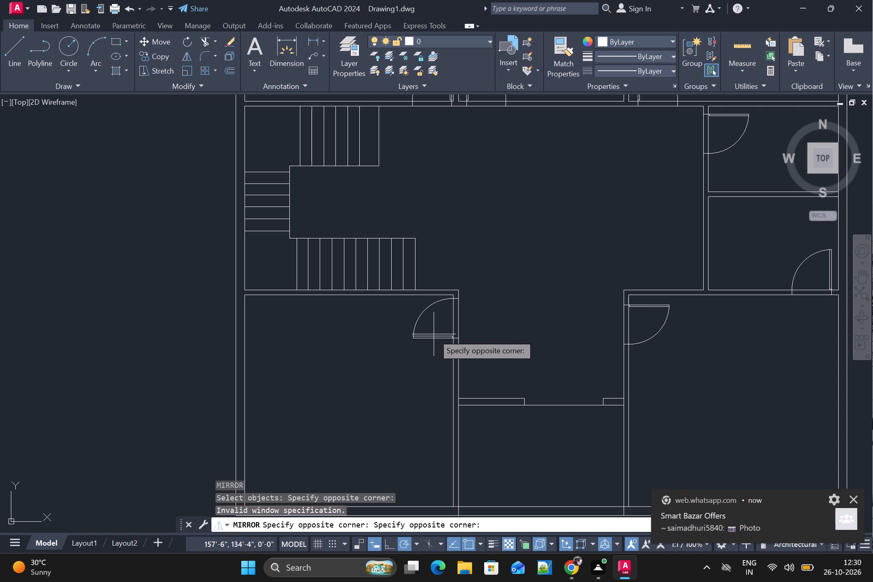
click(428, 340)
key(space)
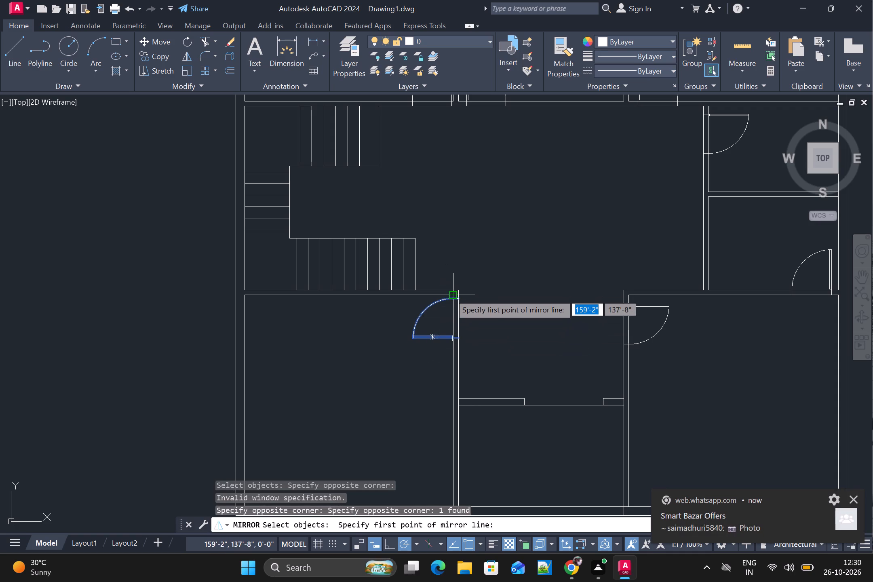
click(446, 299)
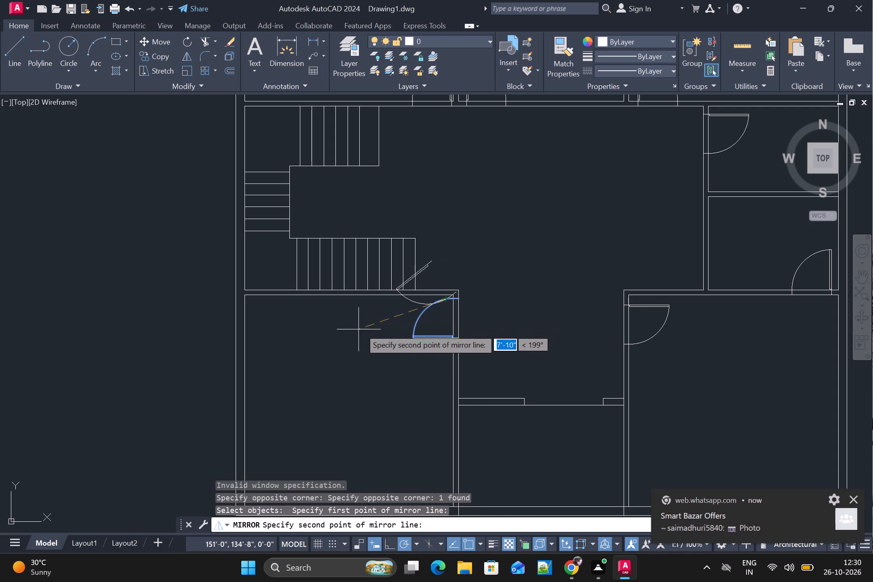
click(363, 303)
drag(397, 335, 363, 303)
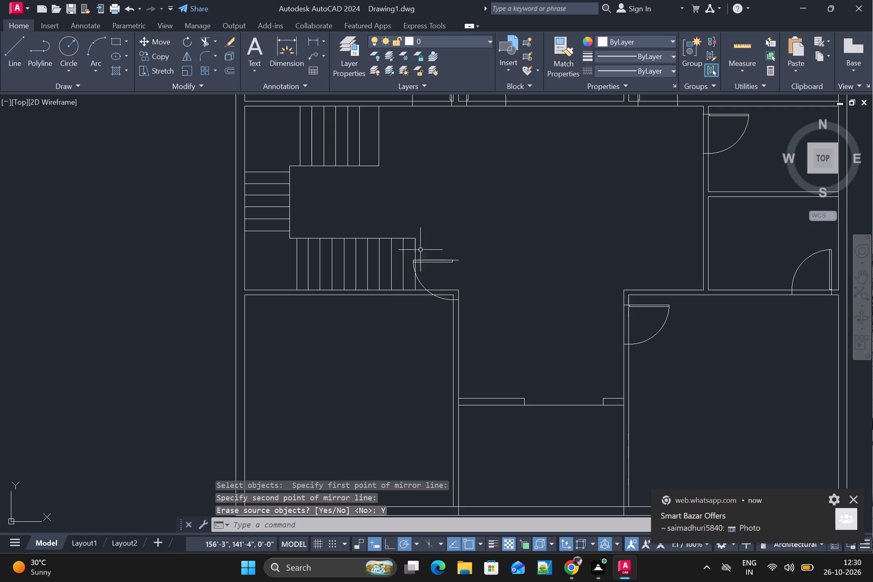
Move the mirrored door straight down into the lower left room's right wall, with its hinge just below the room's top corner.
click(449, 257)
click(449, 260)
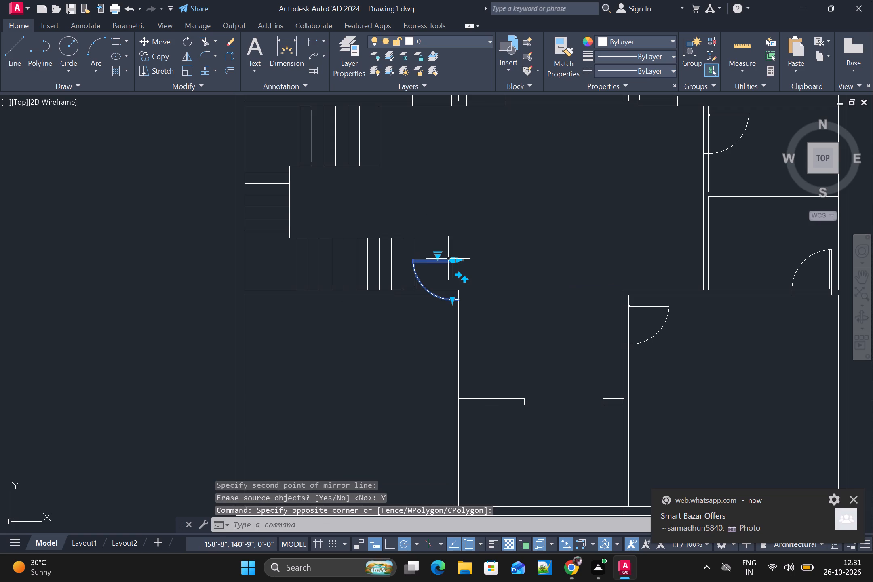
key(m)
key(space)
scroll(458, 259, up, 3)
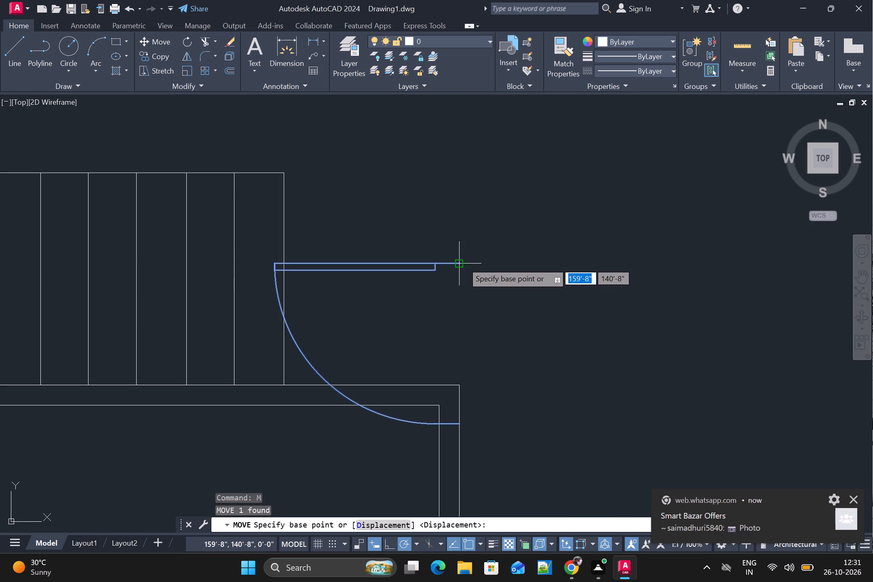
click(463, 263)
scroll(455, 320, down, 3)
scroll(451, 382, up, 3)
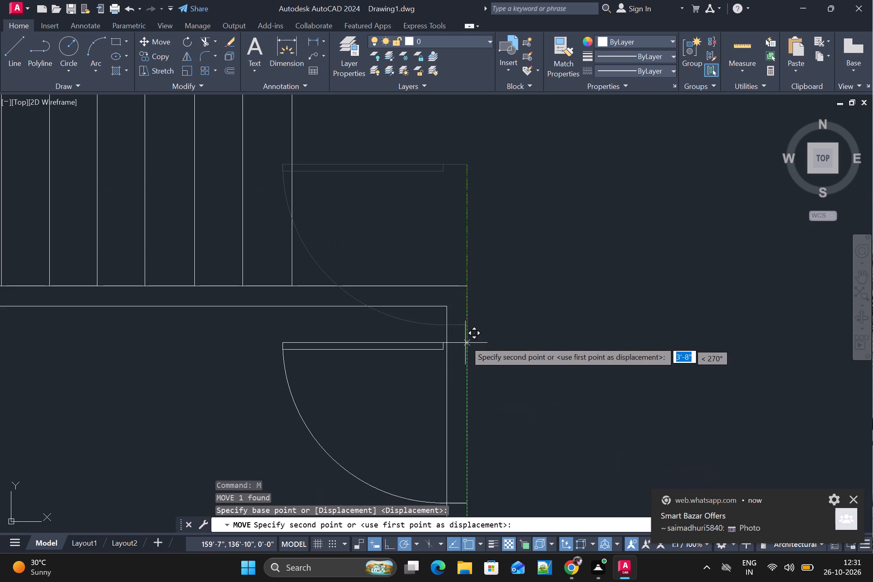
click(470, 328)
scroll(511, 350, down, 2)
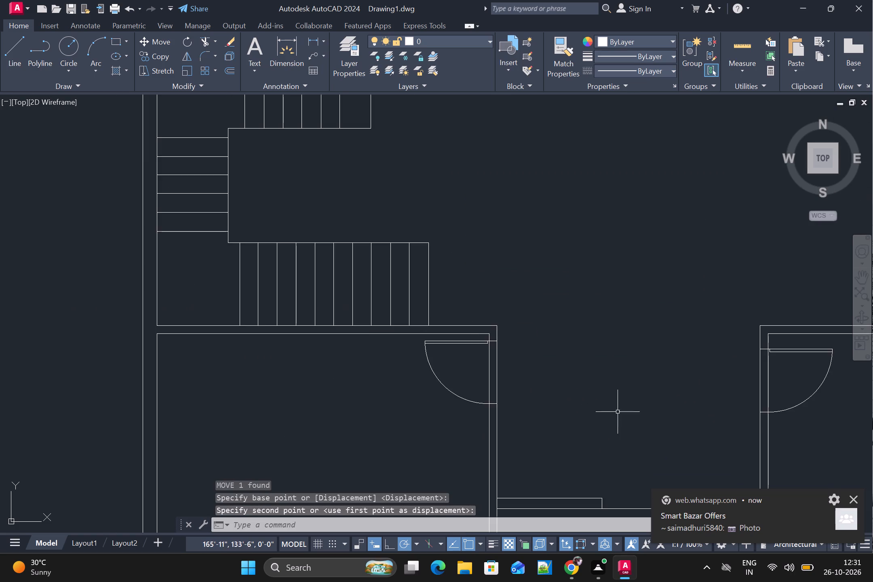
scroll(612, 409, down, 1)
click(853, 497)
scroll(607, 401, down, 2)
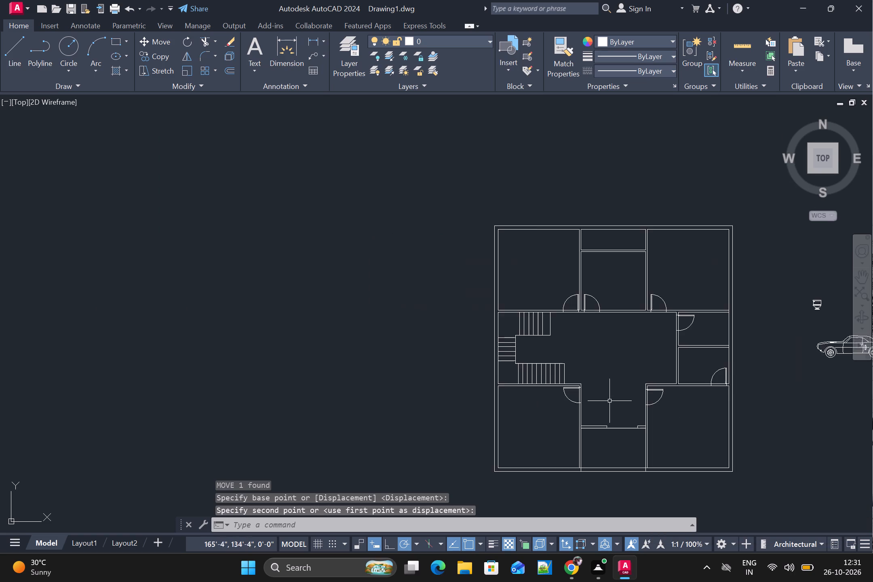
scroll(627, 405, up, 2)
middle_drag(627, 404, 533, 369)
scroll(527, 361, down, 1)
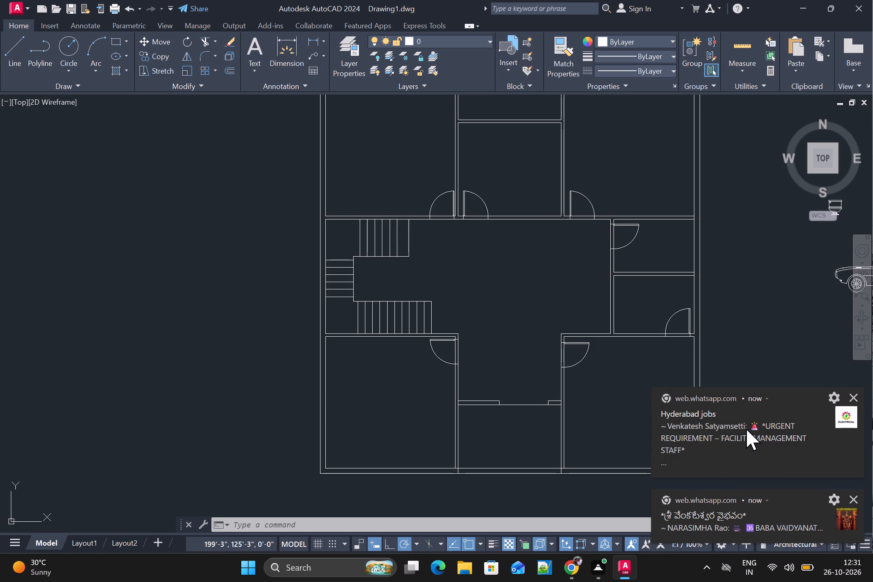
Dismiss the two message notifications covering the drawing.
scroll(746, 428, down, 1)
click(856, 394)
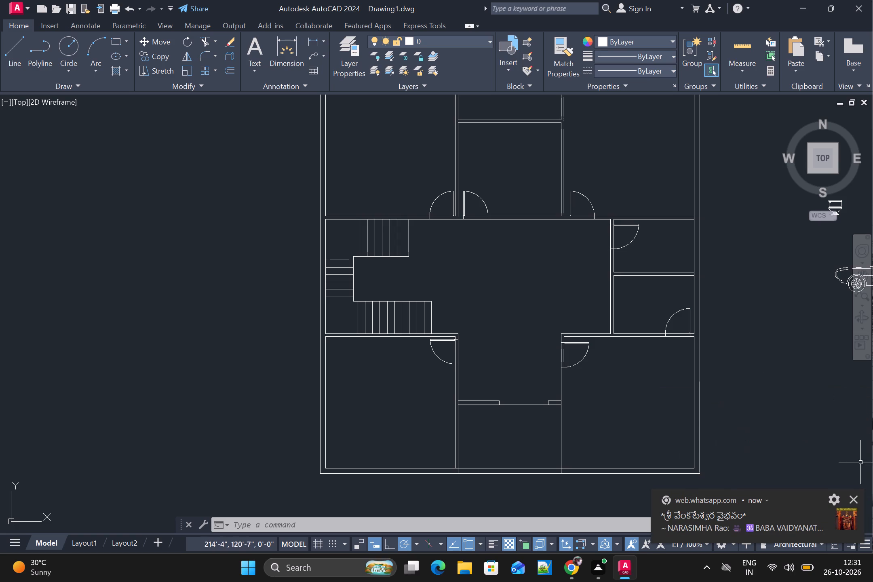
click(854, 496)
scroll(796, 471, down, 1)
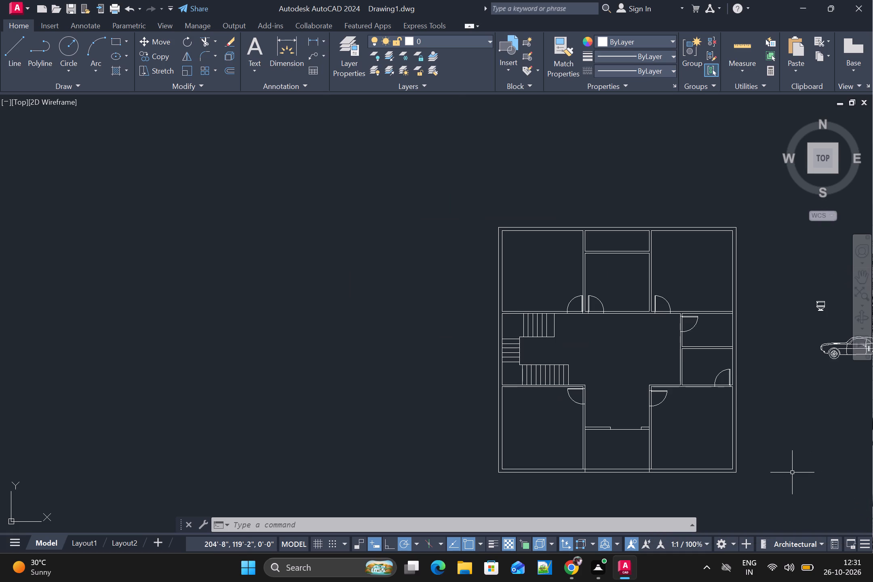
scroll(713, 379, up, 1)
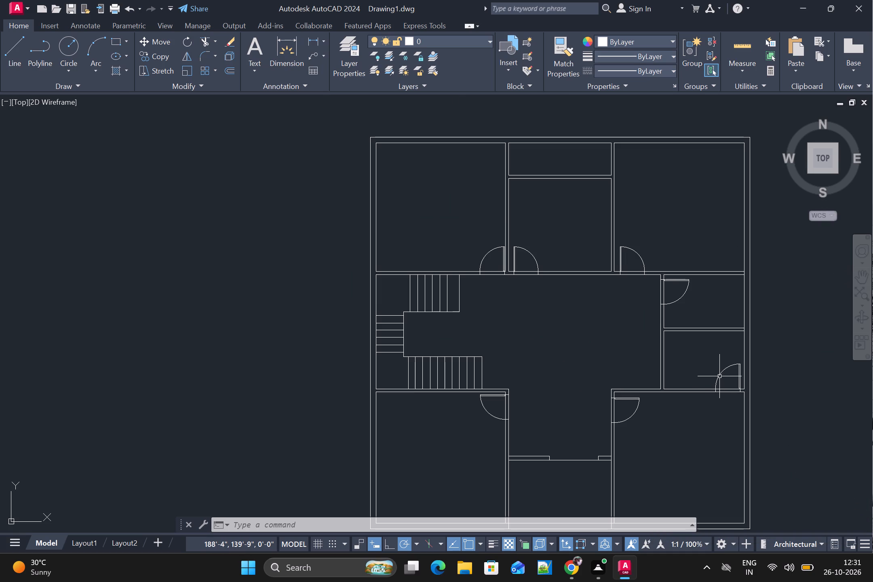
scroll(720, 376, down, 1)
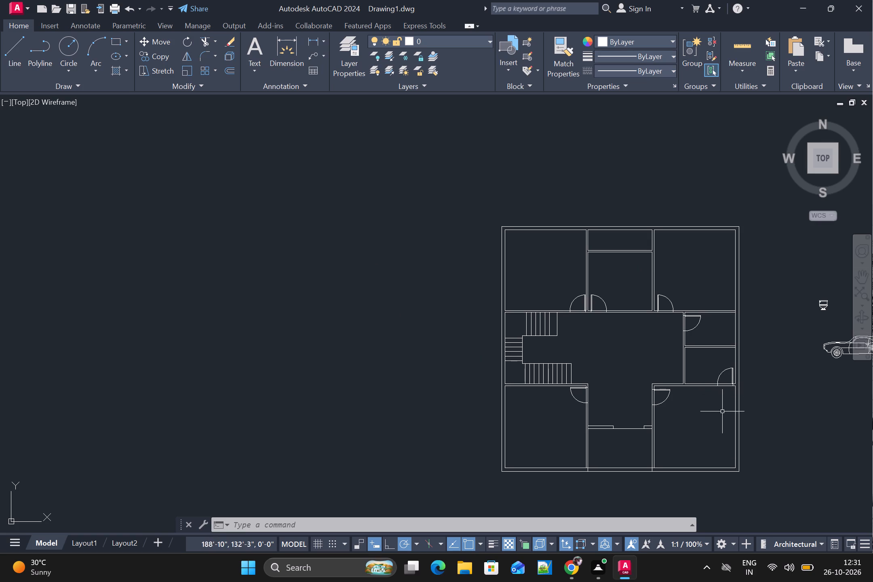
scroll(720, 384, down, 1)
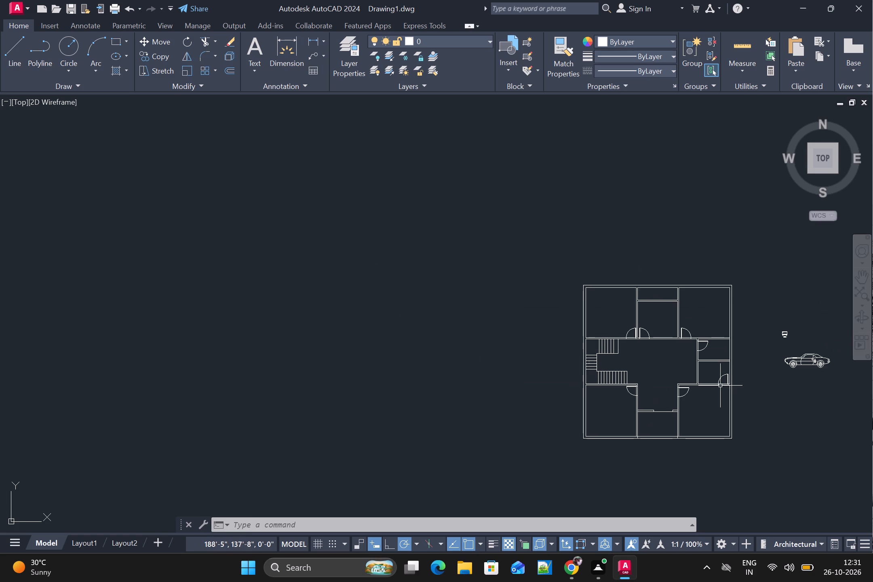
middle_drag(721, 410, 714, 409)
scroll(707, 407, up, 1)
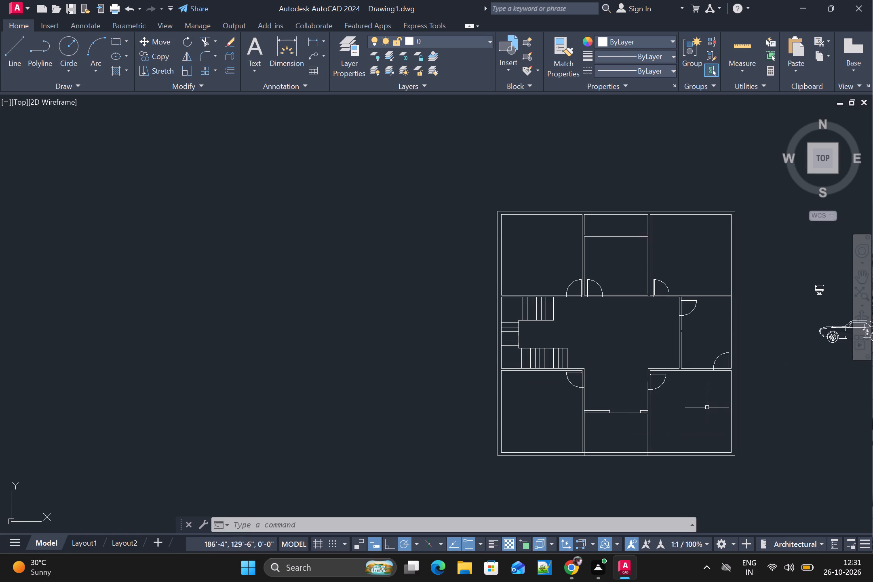
Trim both outer wall lines across the front opening between the lower left and lower right rooms.
scroll(687, 415, up, 1)
key(Escape)
key(grave)
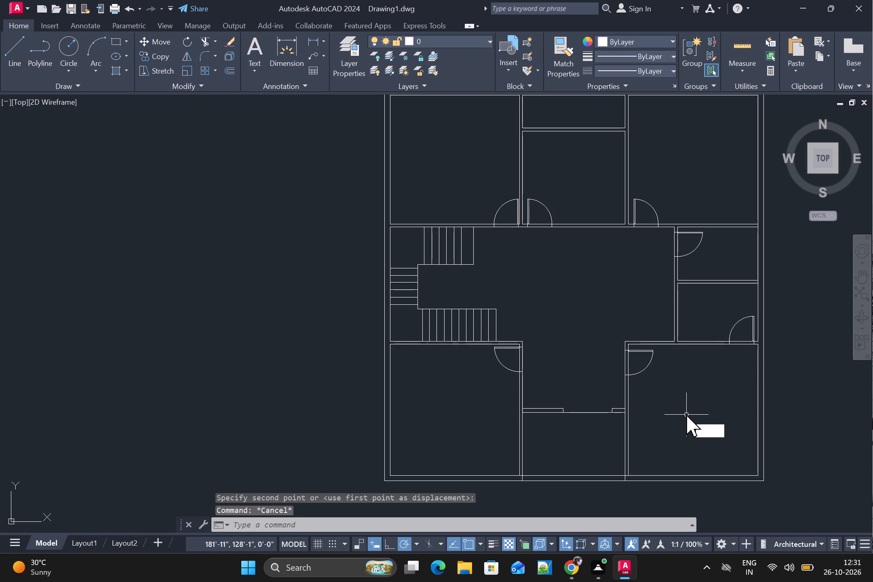
text(TR)
key(space)
drag(574, 450, 565, 509)
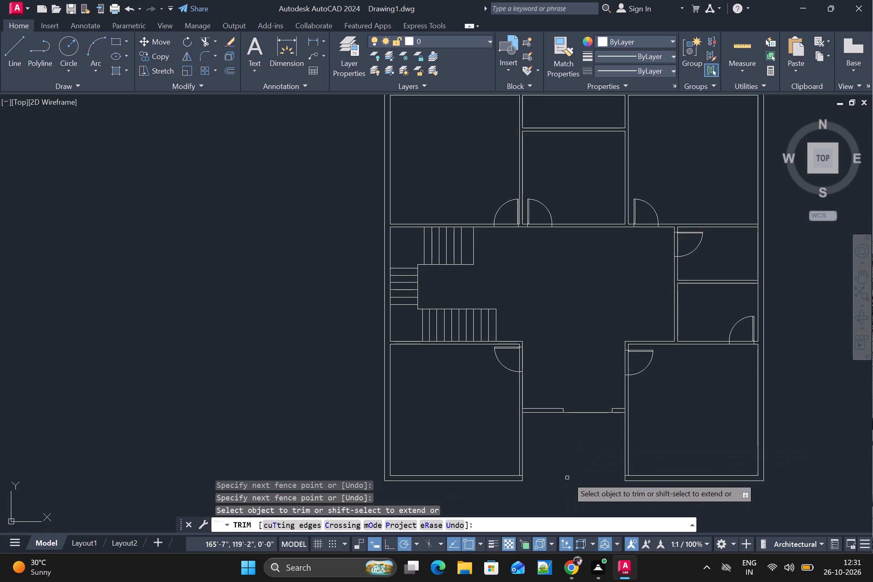
Trim the wall lines across the door openings of the lower right and lower left rooms.
scroll(636, 371, up, 3)
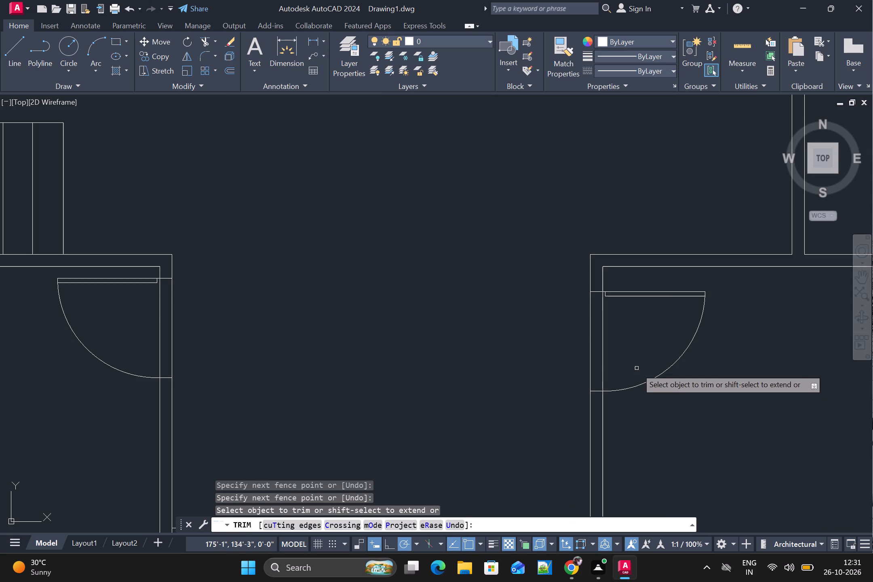
drag(636, 355, 519, 356)
drag(174, 323, 134, 324)
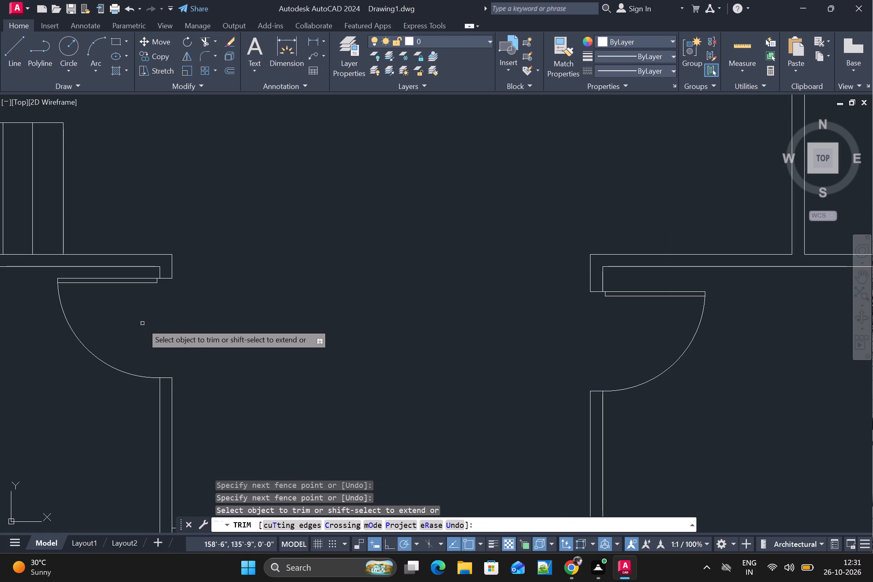
Trim the wall lines across the door openings of the upper small right-hand room and the upper right room.
scroll(180, 318, down, 3)
scroll(350, 199, up, 3)
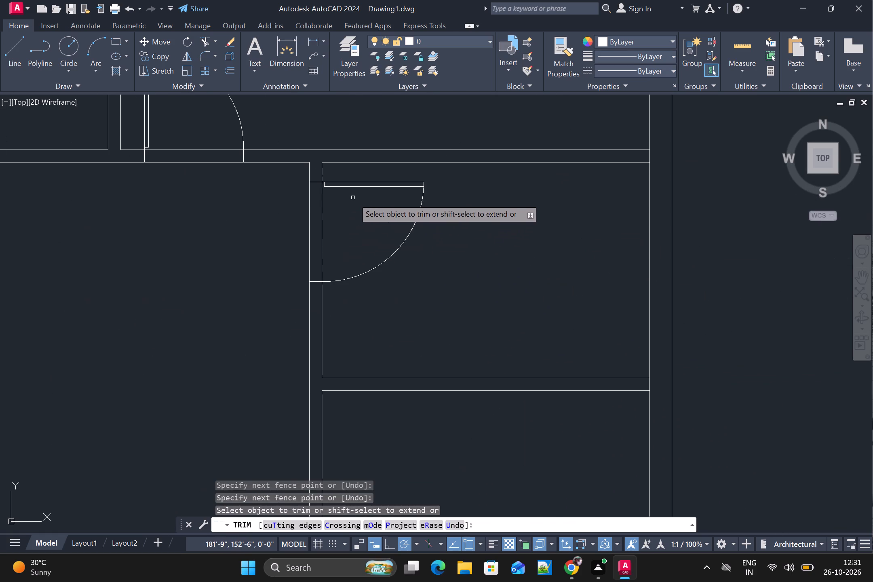
drag(336, 215, 281, 237)
scroll(285, 237, down, 2)
scroll(253, 187, up, 2)
drag(245, 204, 230, 250)
scroll(229, 250, down, 4)
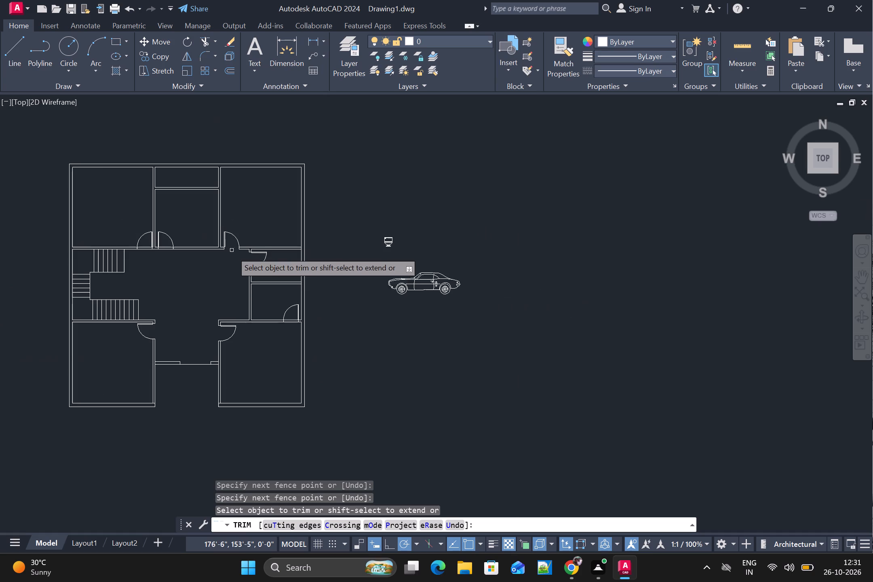
Trim the wall lines across the door openings of the upper middle room and the upper left room.
scroll(143, 280, up, 2)
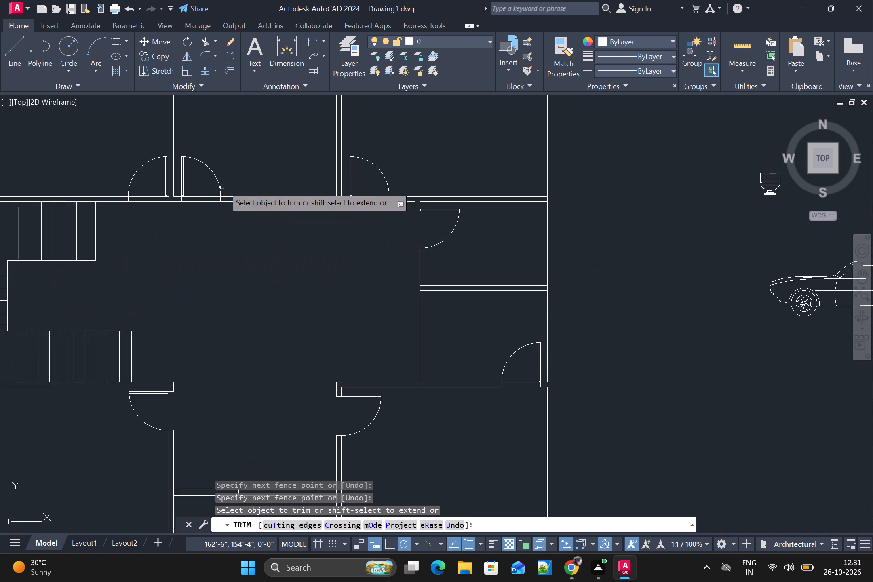
scroll(225, 183, up, 2)
drag(181, 200, 156, 265)
scroll(156, 264, down, 2)
scroll(100, 235, up, 2)
drag(101, 245, 94, 291)
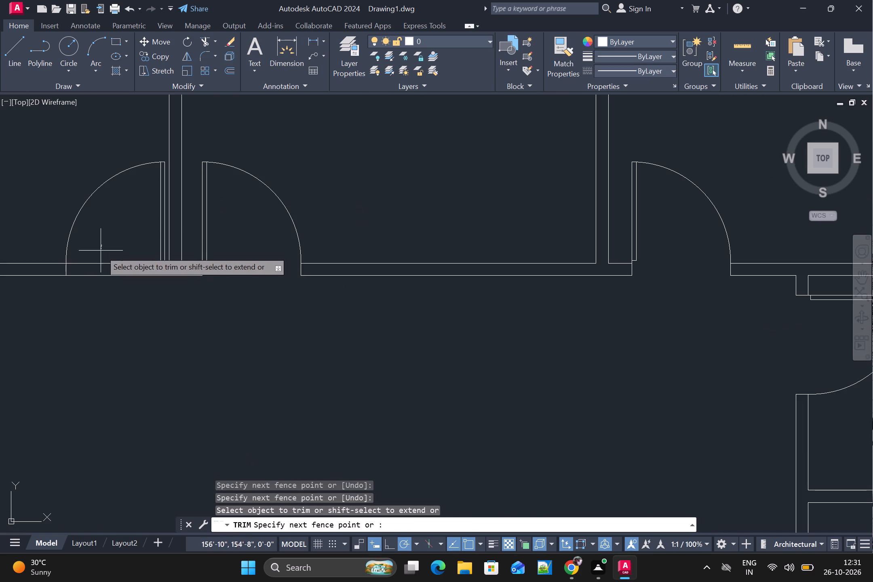
drag(94, 291, 92, 309)
Trim the wall lines across the lower small right-hand room's door opening and finish trimming.
scroll(93, 306, down, 4)
middle_drag(149, 350, 211, 304)
scroll(206, 304, up, 1)
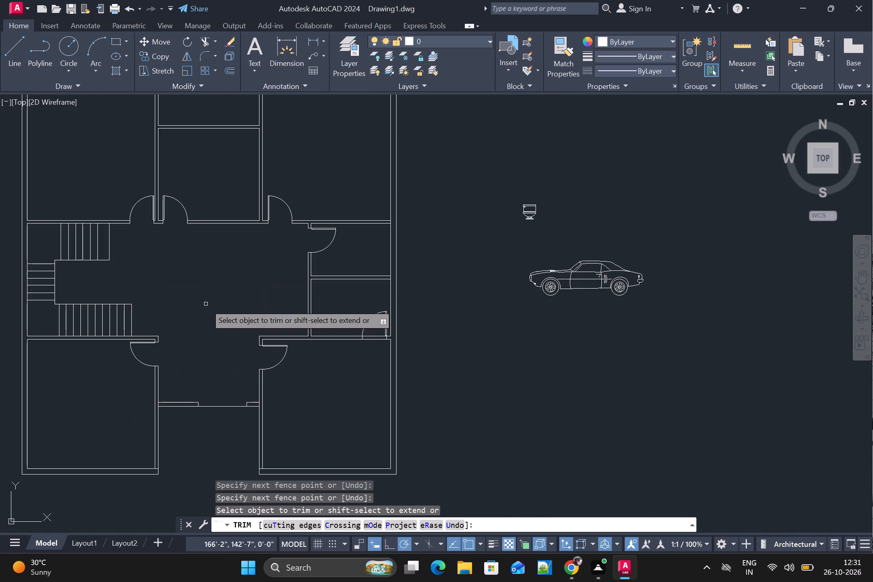
scroll(377, 338, up, 2)
drag(373, 323, 363, 353)
scroll(361, 353, down, 3)
scroll(242, 316, up, 1)
middle_drag(244, 314, 246, 314)
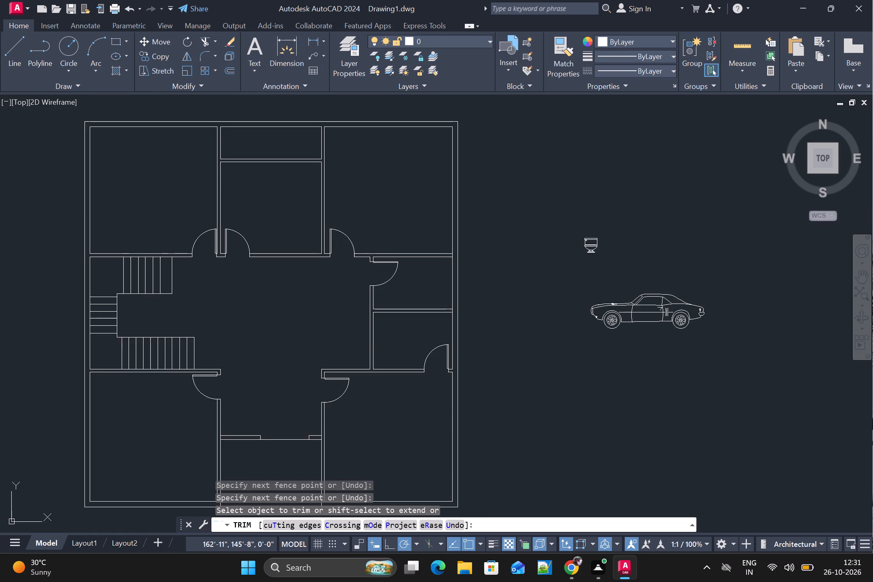
middle_drag(246, 314, 366, 330)
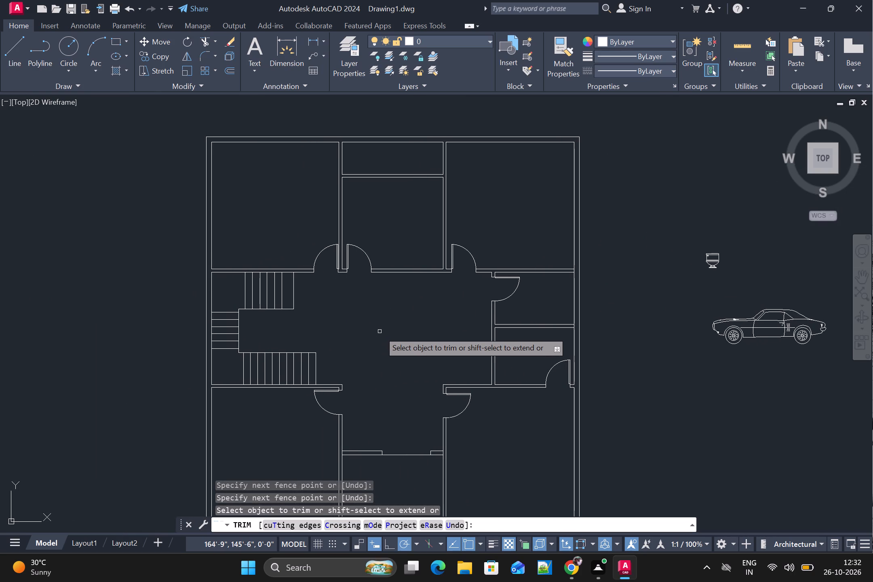
key(Escape)
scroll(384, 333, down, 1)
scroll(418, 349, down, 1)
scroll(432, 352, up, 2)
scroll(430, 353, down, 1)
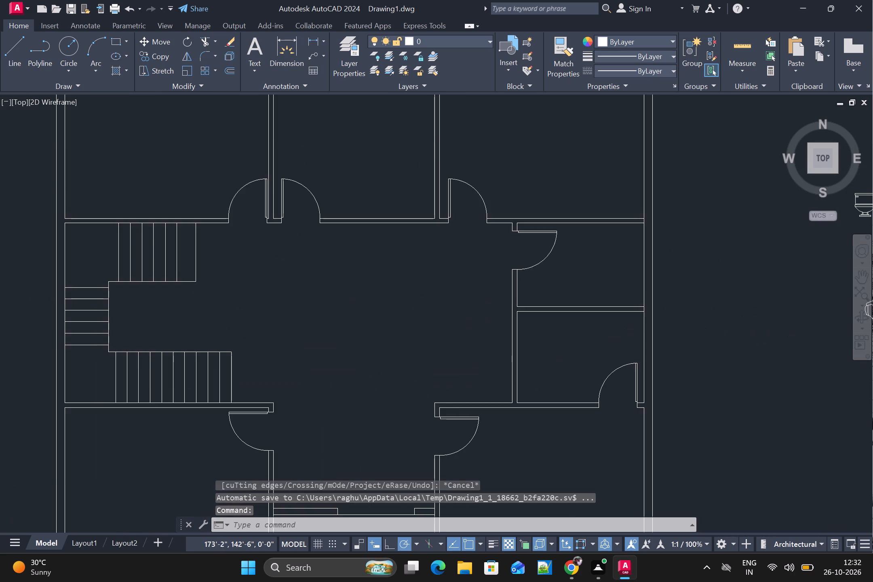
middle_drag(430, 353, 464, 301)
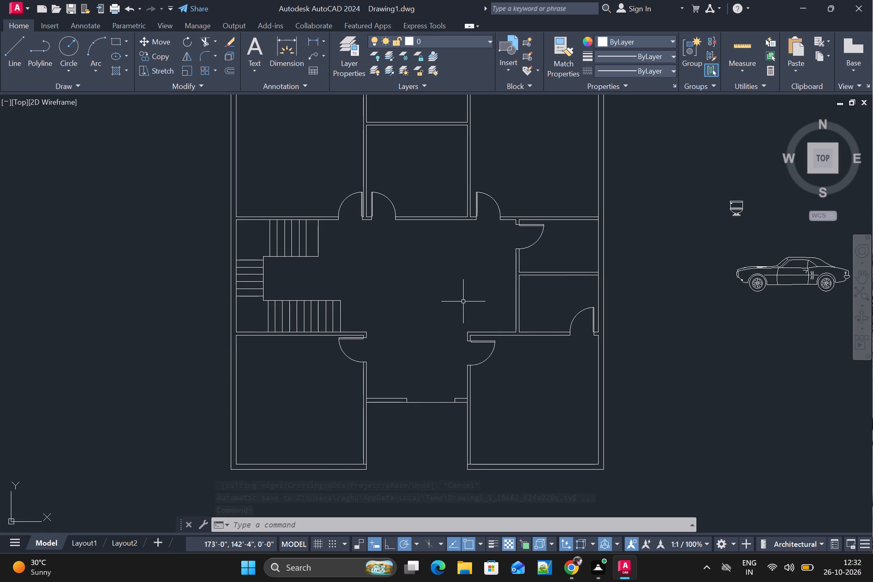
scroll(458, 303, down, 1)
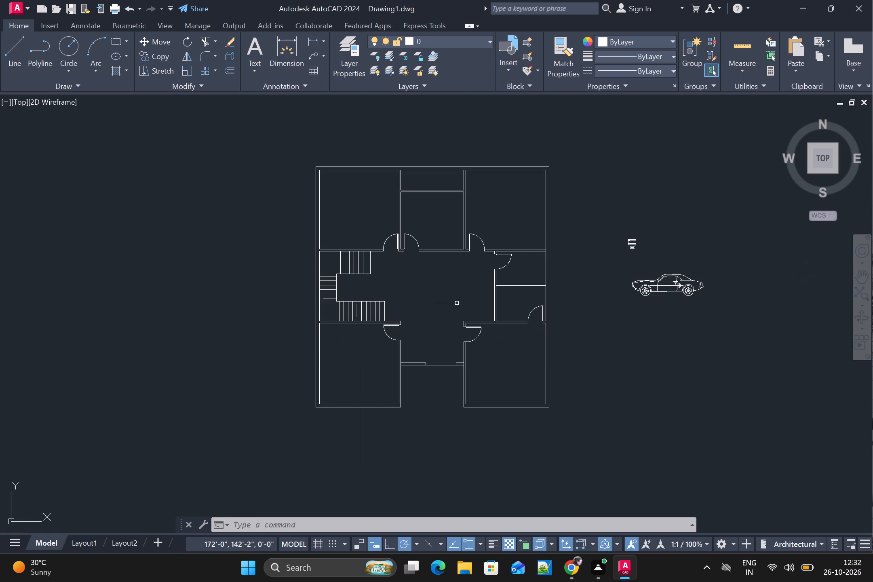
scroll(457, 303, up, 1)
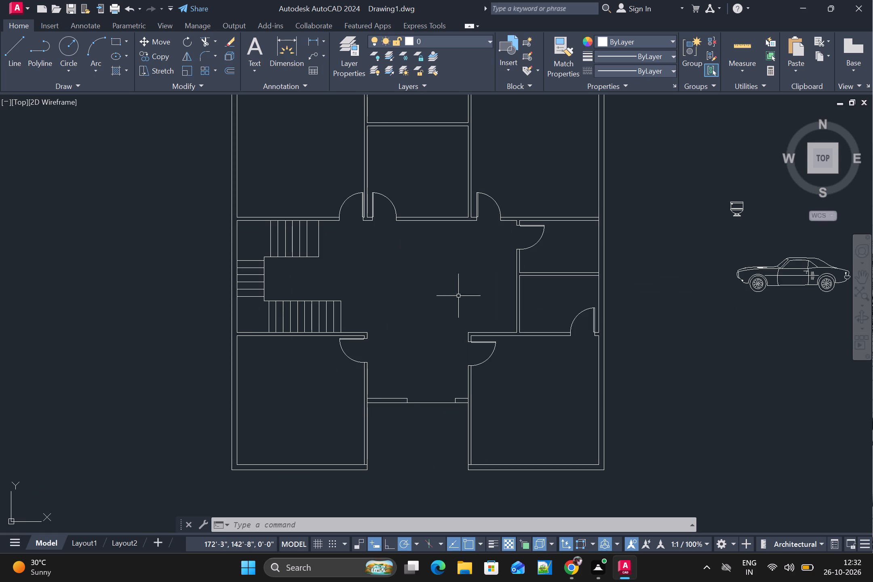
Create a new layer named WINDOW and set its colour to yellow.
click(346, 54)
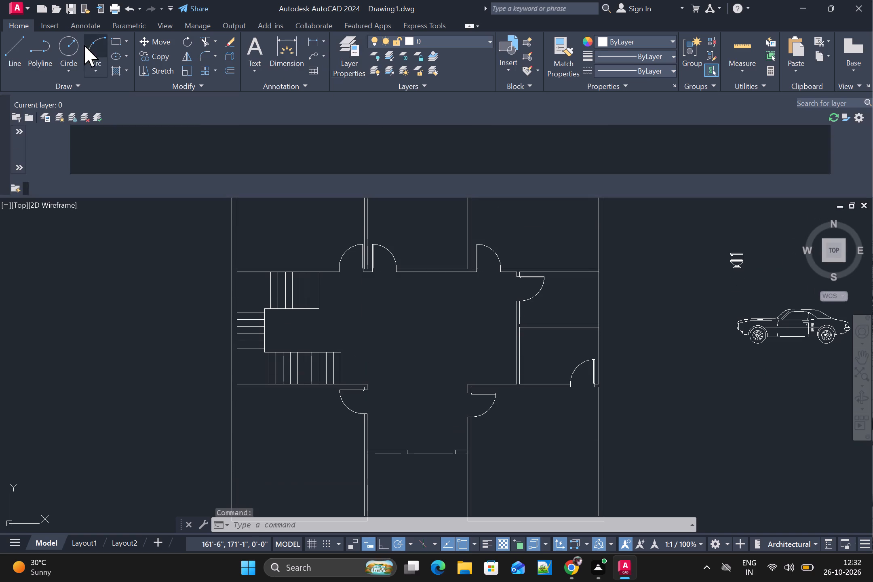
click(43, 114)
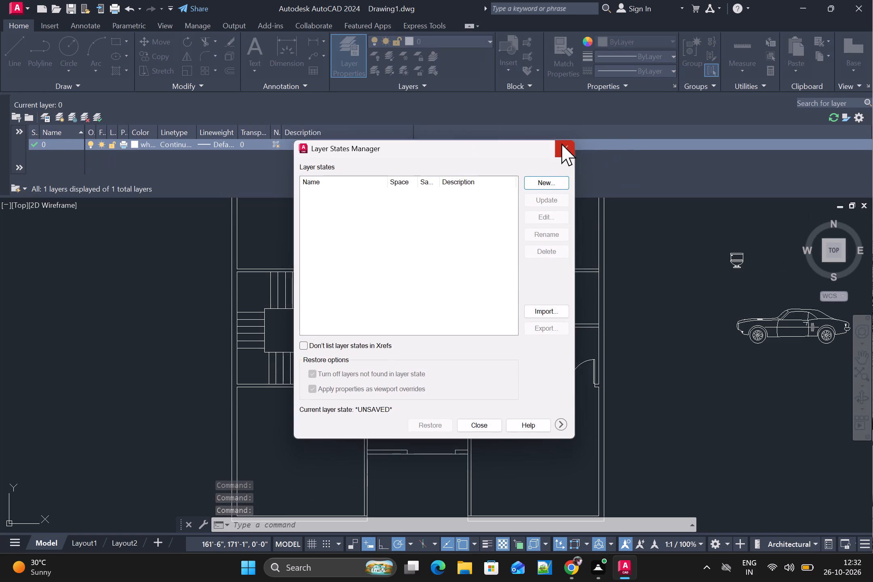
click(561, 143)
click(58, 113)
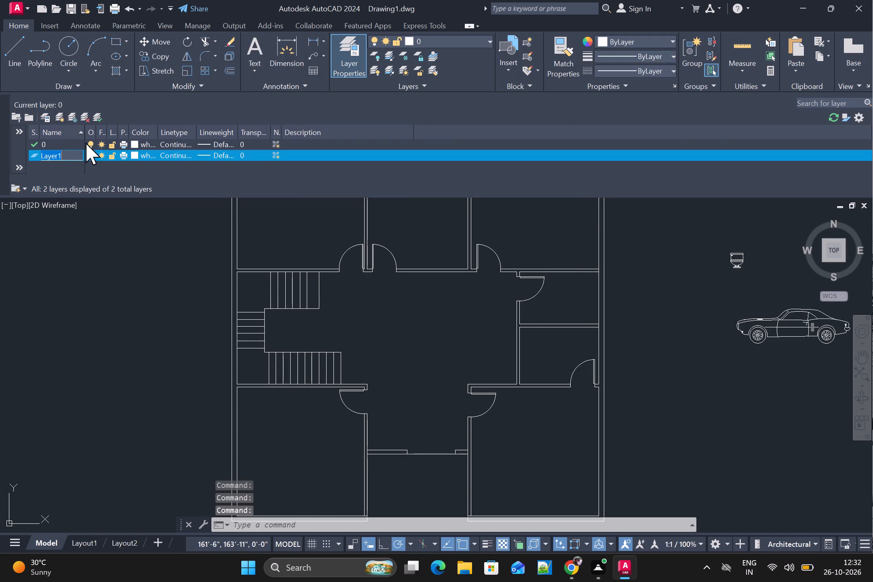
text(WINDOW)
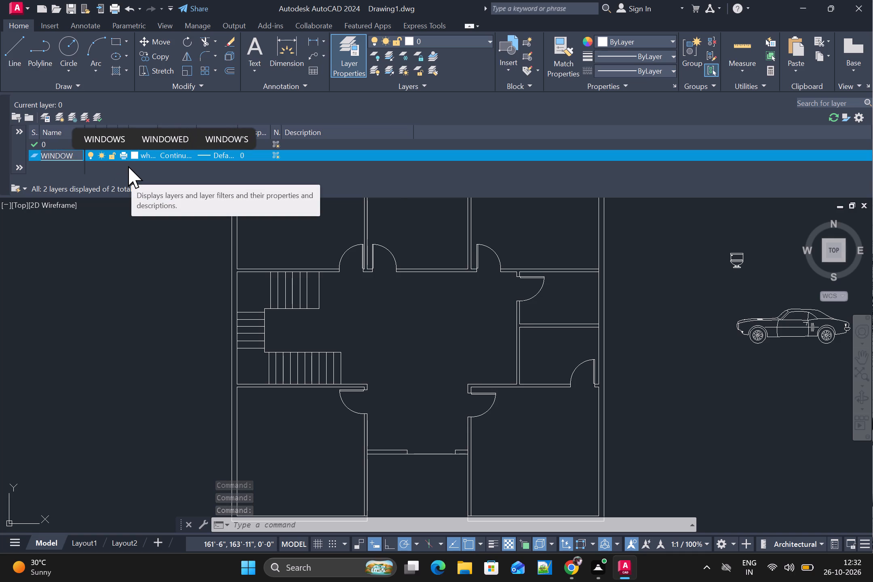
key(Return)
click(142, 154)
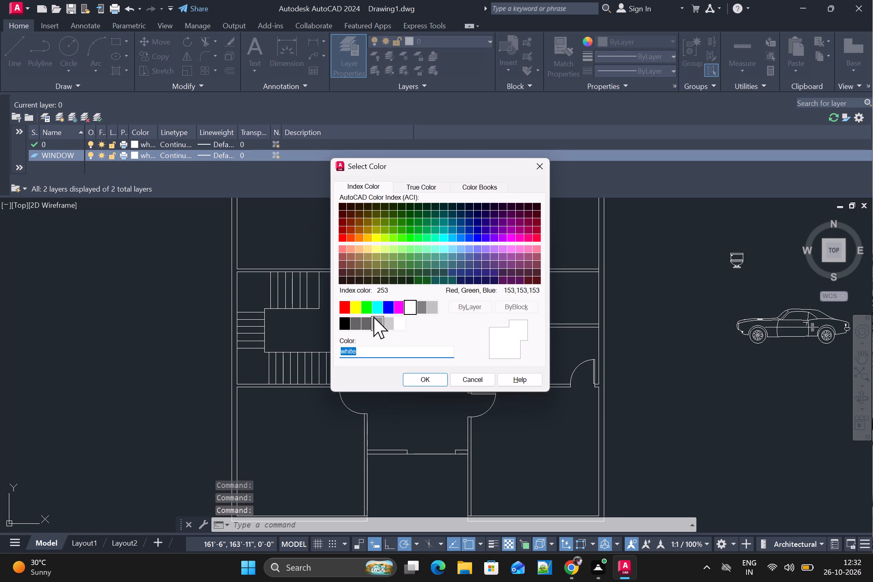
click(369, 305)
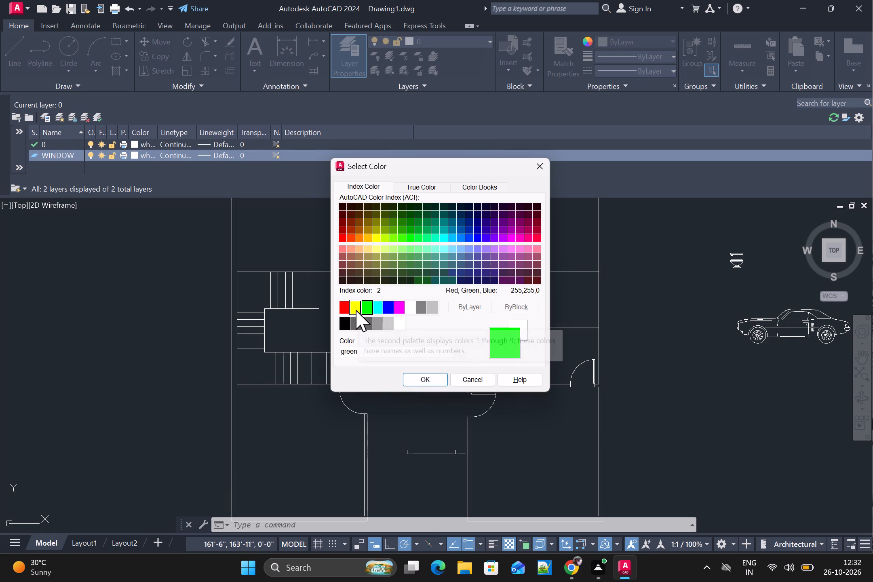
click(356, 310)
click(430, 385)
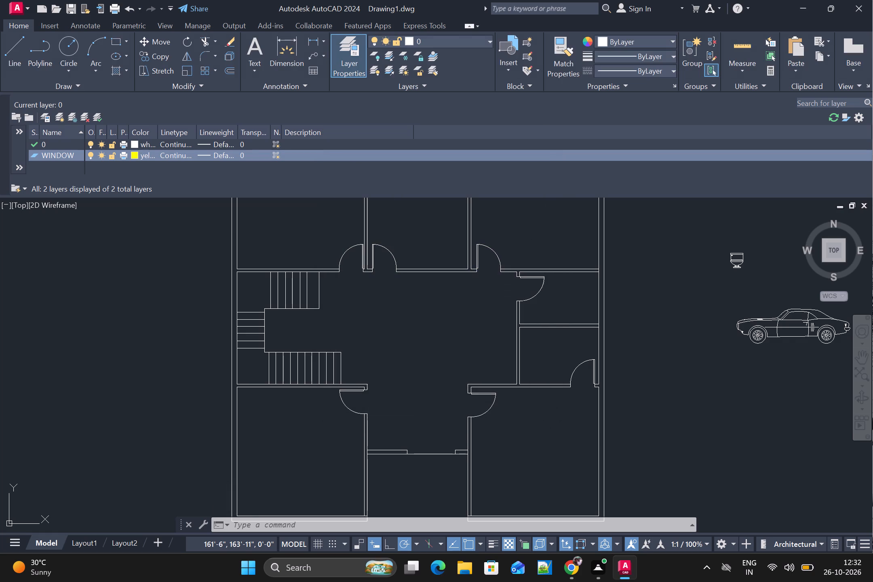
click(1, 97)
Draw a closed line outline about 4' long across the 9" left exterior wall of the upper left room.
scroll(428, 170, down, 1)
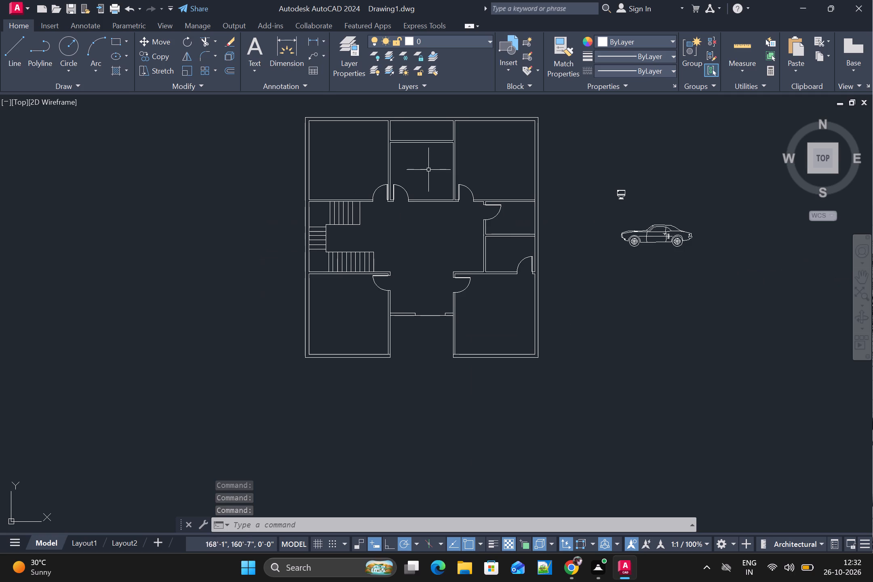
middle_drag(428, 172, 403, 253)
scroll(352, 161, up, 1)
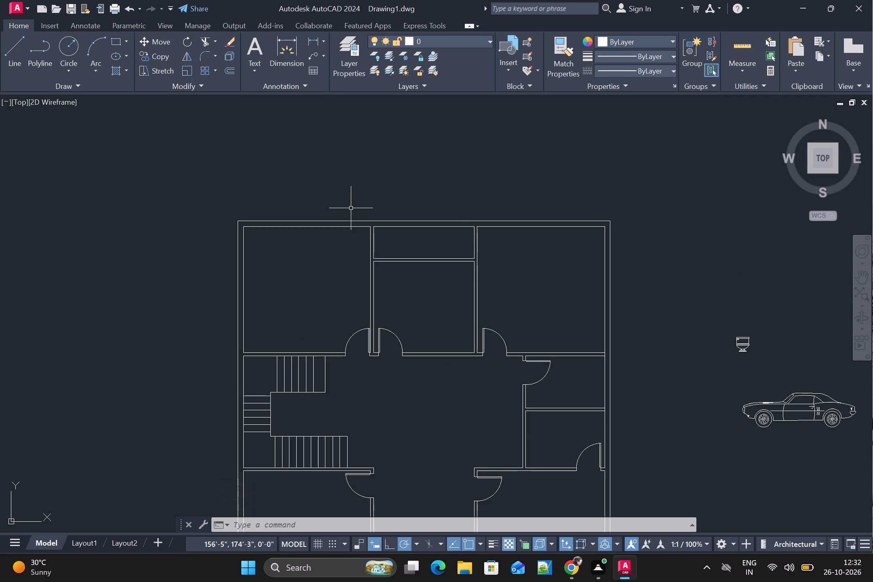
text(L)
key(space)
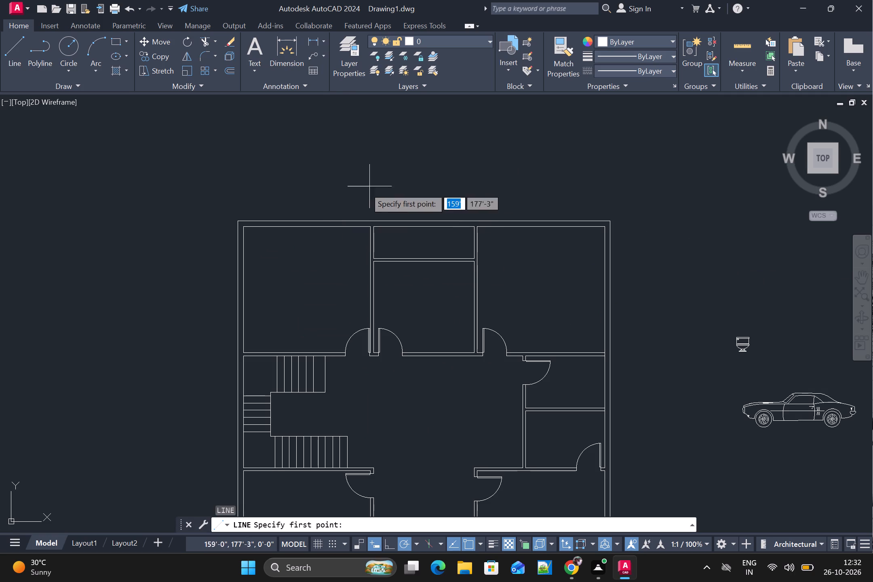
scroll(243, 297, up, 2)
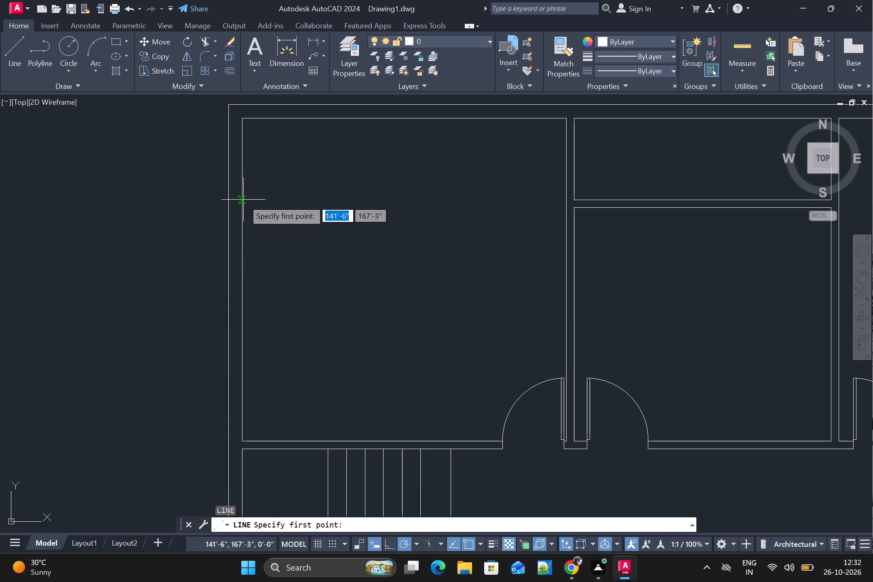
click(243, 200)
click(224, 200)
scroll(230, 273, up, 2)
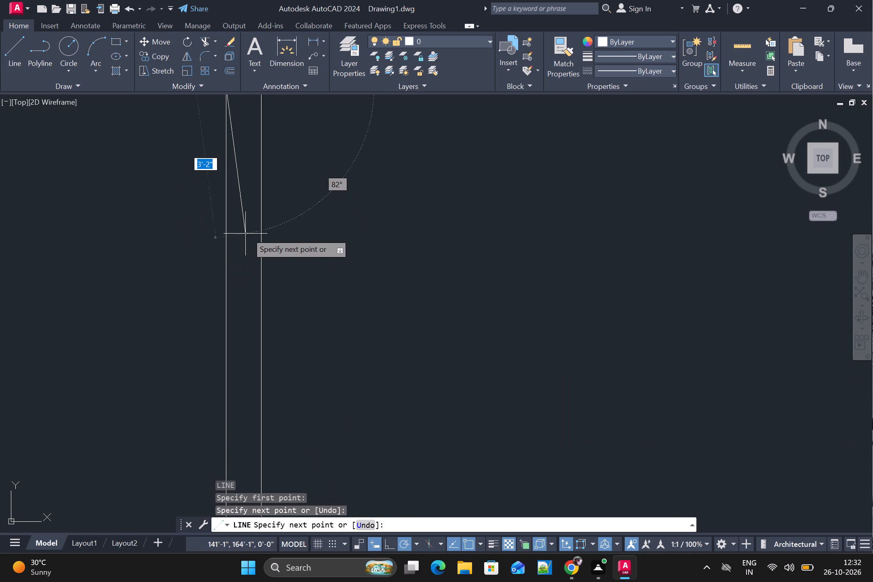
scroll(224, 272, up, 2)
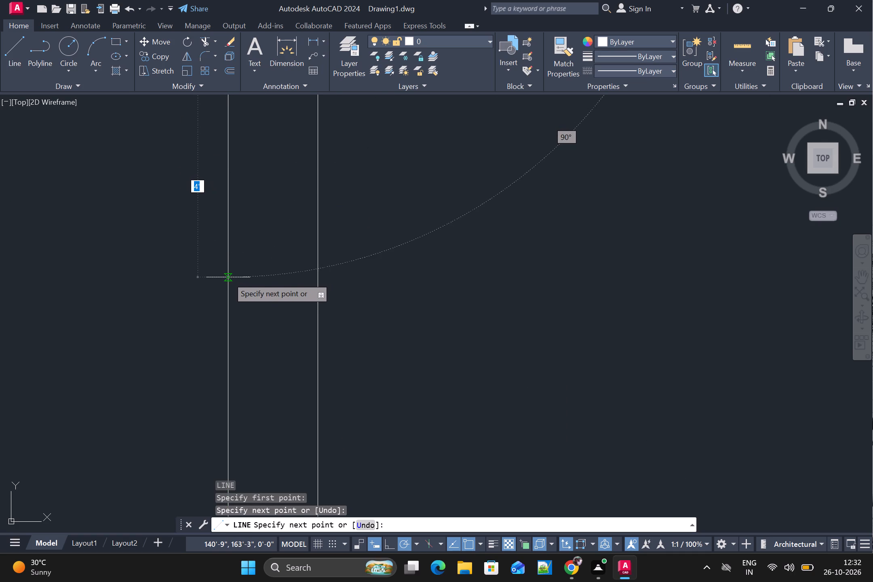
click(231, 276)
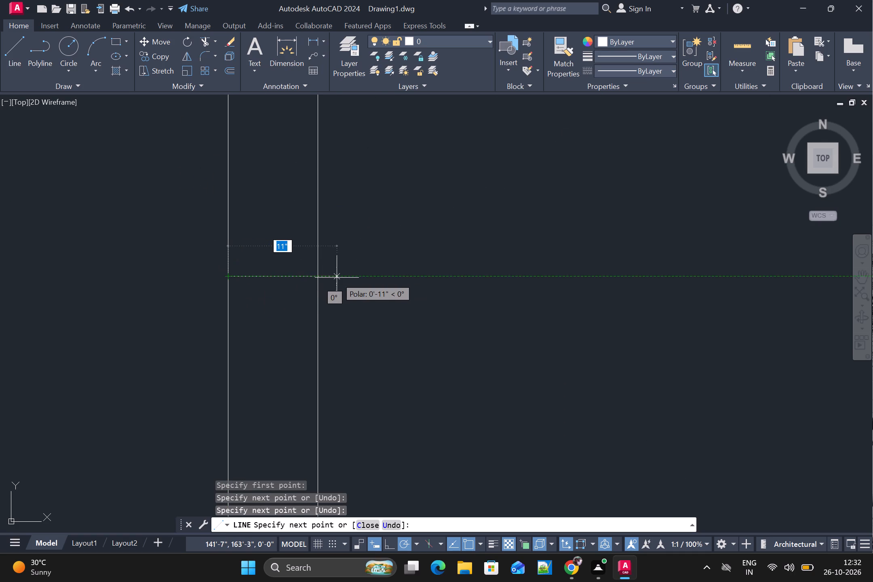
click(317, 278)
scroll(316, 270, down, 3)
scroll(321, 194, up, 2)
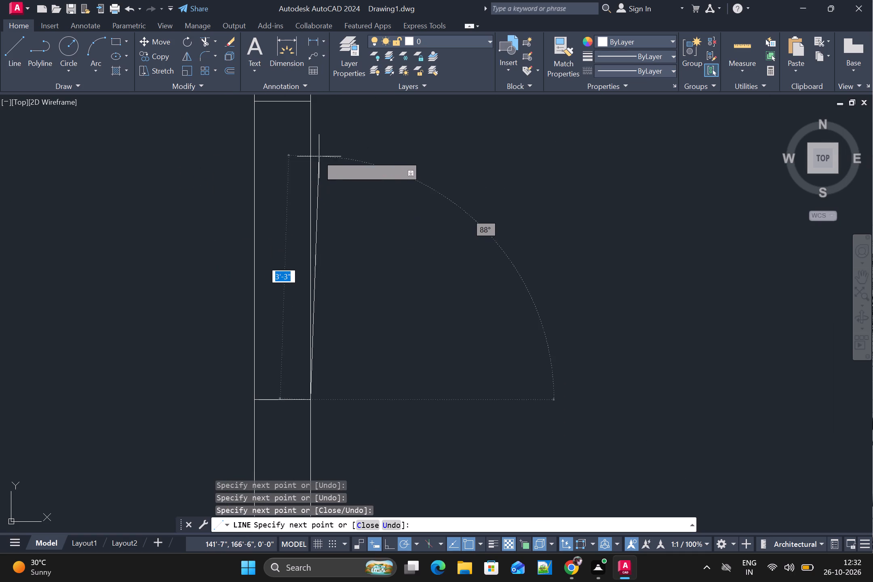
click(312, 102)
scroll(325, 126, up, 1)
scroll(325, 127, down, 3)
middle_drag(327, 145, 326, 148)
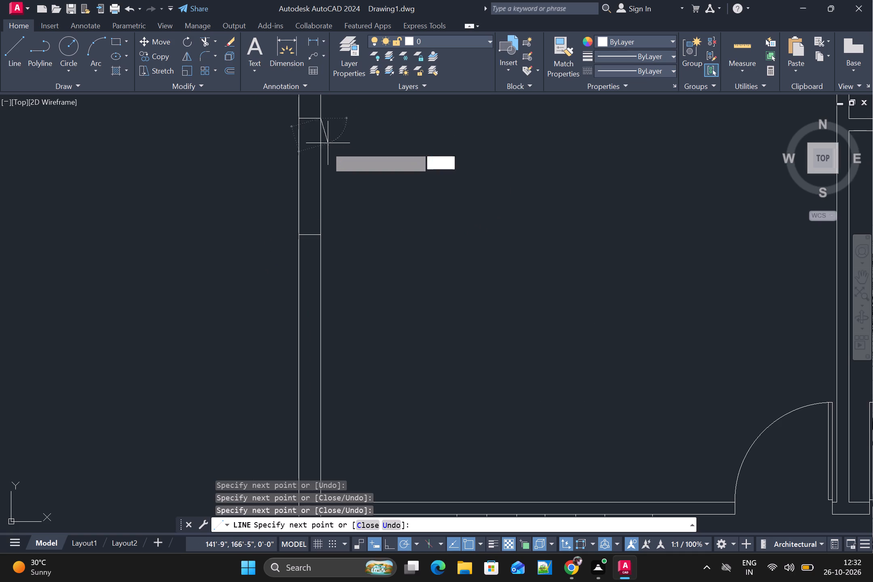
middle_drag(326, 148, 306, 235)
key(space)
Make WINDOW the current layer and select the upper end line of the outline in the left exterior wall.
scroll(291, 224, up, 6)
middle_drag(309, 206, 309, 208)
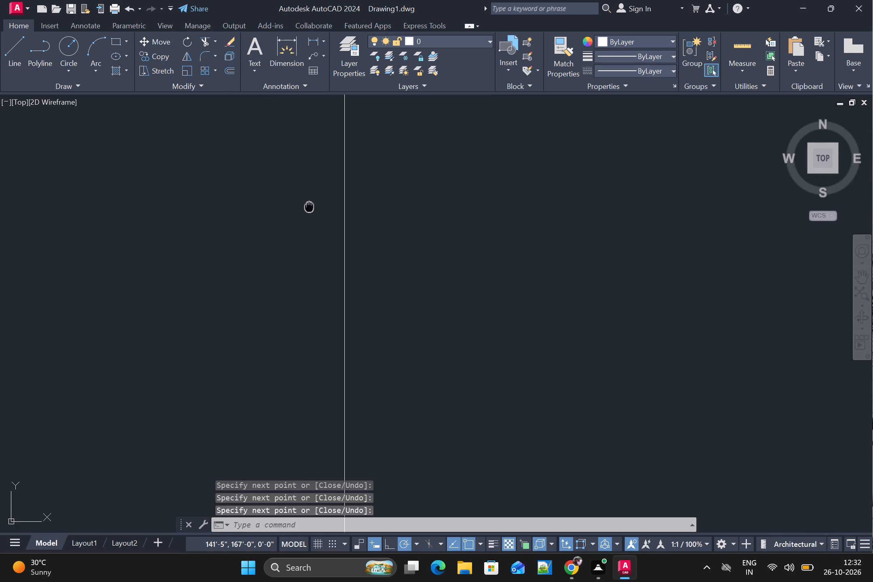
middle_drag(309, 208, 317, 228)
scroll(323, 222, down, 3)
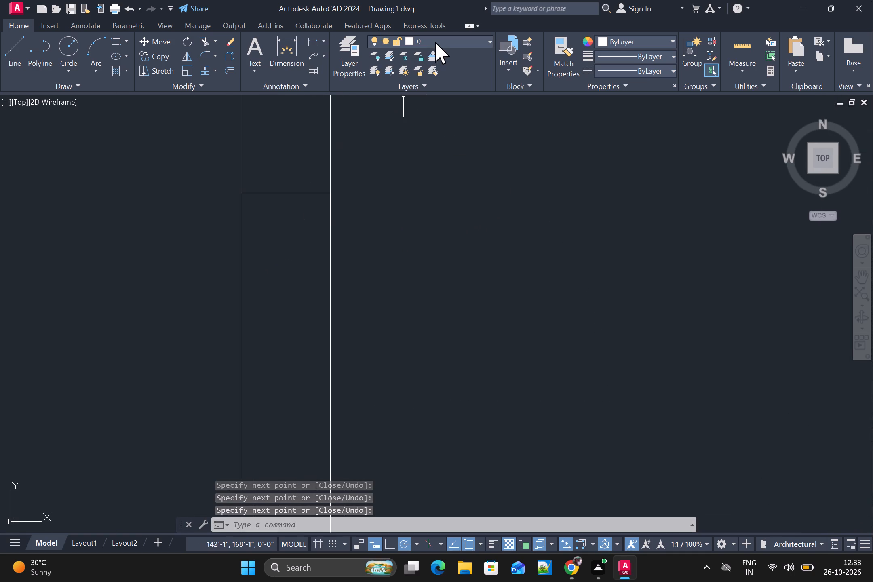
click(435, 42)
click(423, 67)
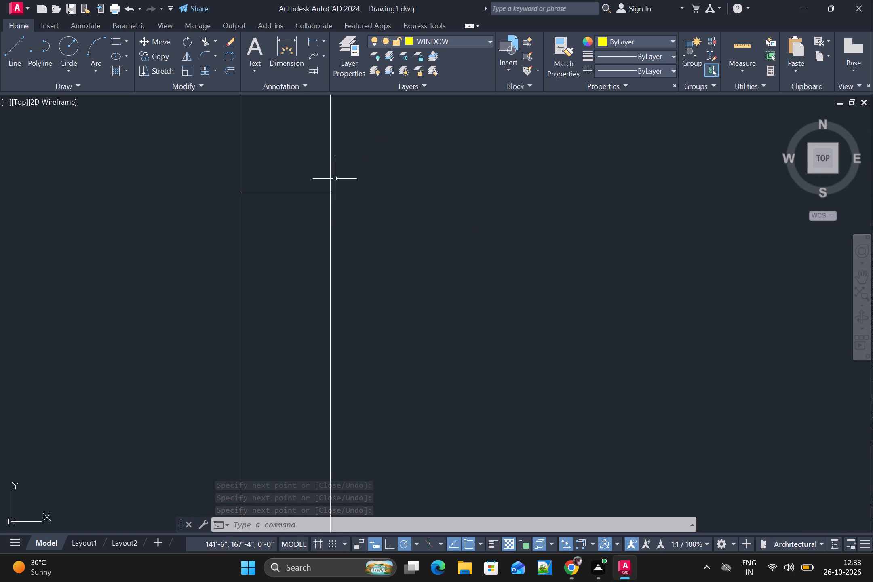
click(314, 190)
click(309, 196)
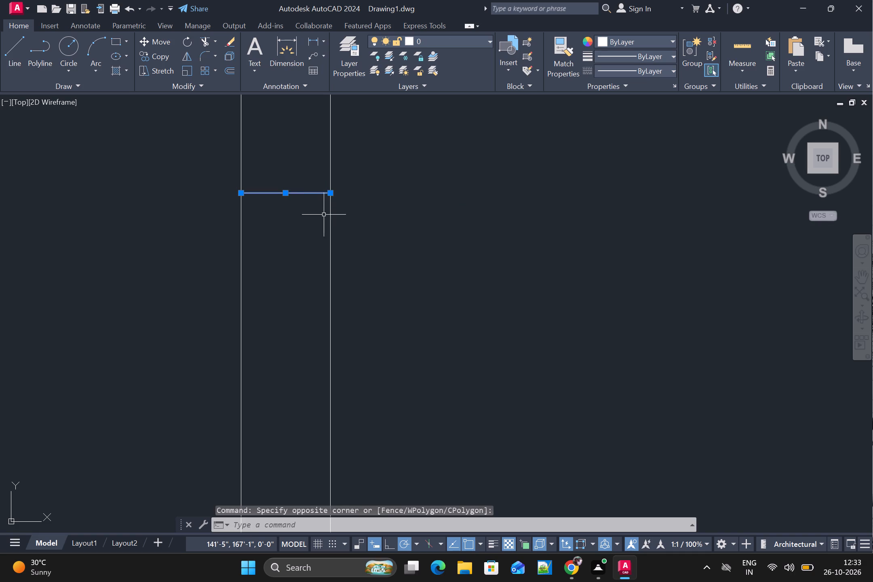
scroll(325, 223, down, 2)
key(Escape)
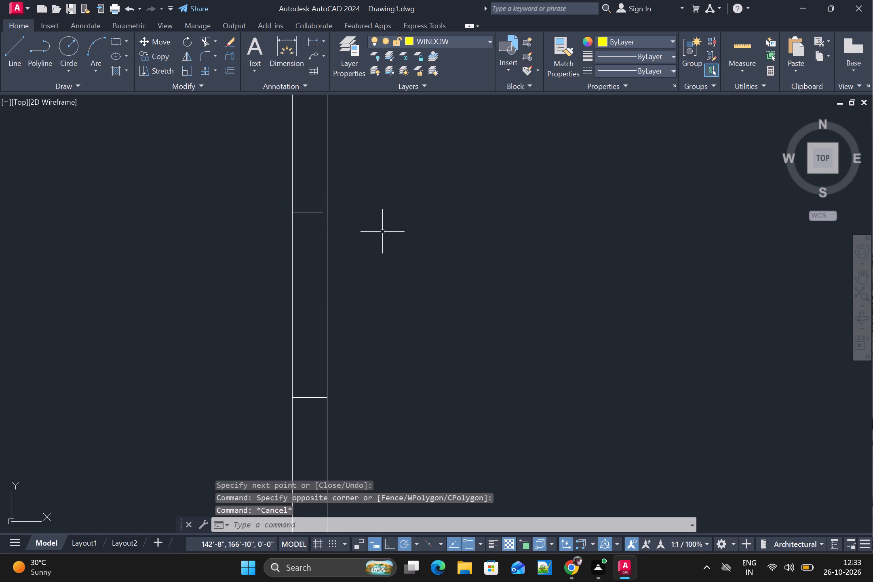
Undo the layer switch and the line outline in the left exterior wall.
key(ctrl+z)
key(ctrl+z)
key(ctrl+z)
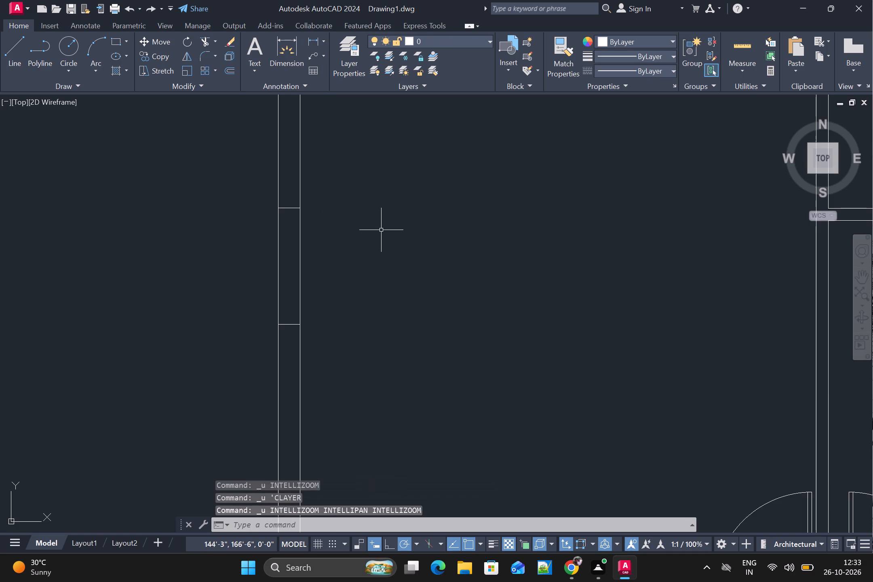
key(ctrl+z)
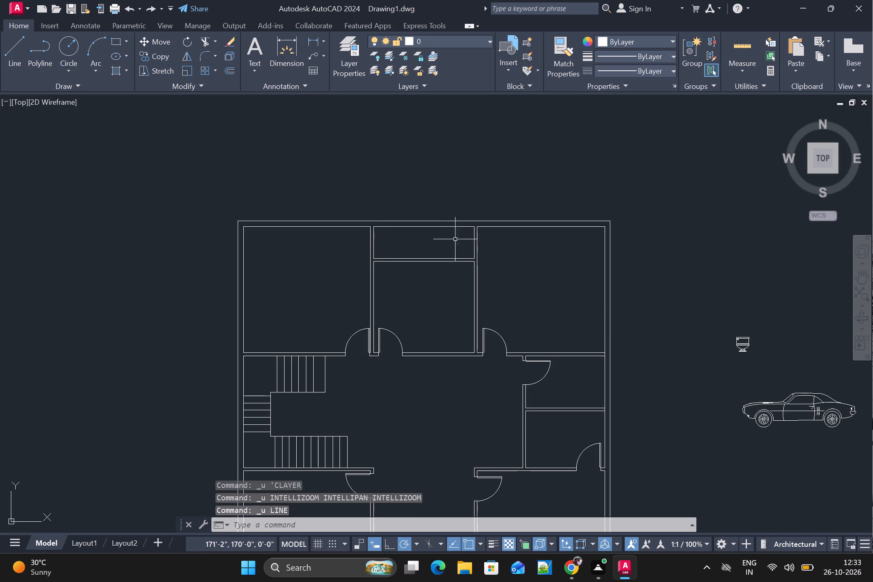
Check the layer list and make WINDOW the current layer.
scroll(420, 246, down, 1)
scroll(395, 259, up, 2)
middle_drag(320, 255, 322, 254)
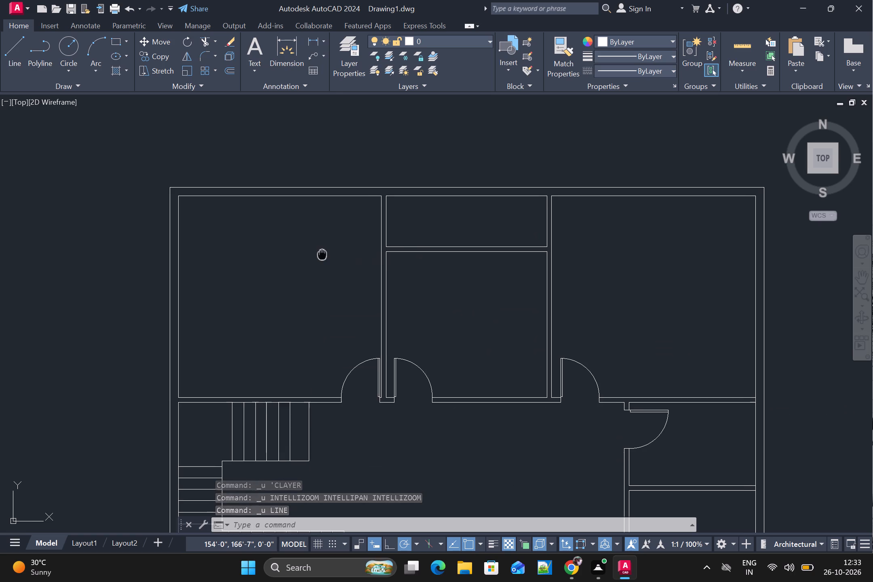
middle_drag(322, 254, 294, 151)
scroll(306, 172, down, 2)
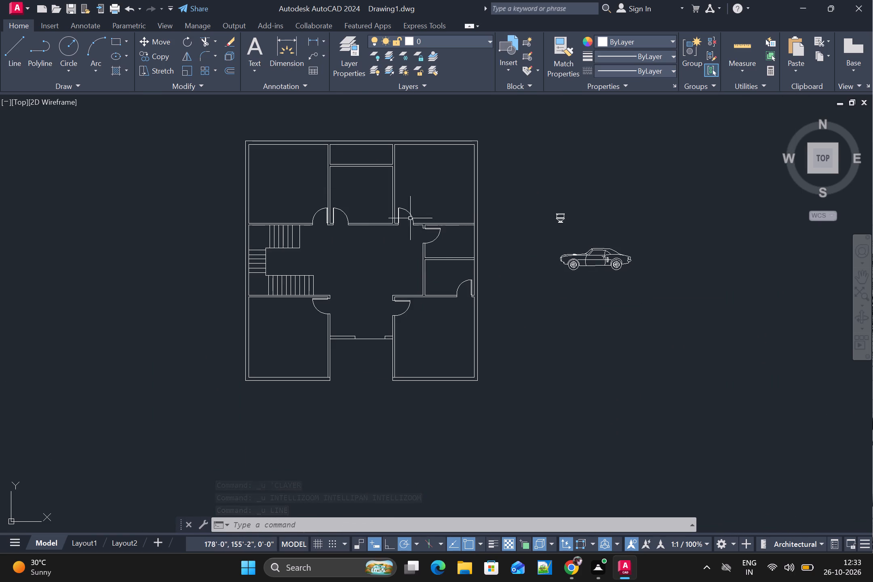
scroll(399, 215, up, 2)
middle_drag(395, 217, 395, 216)
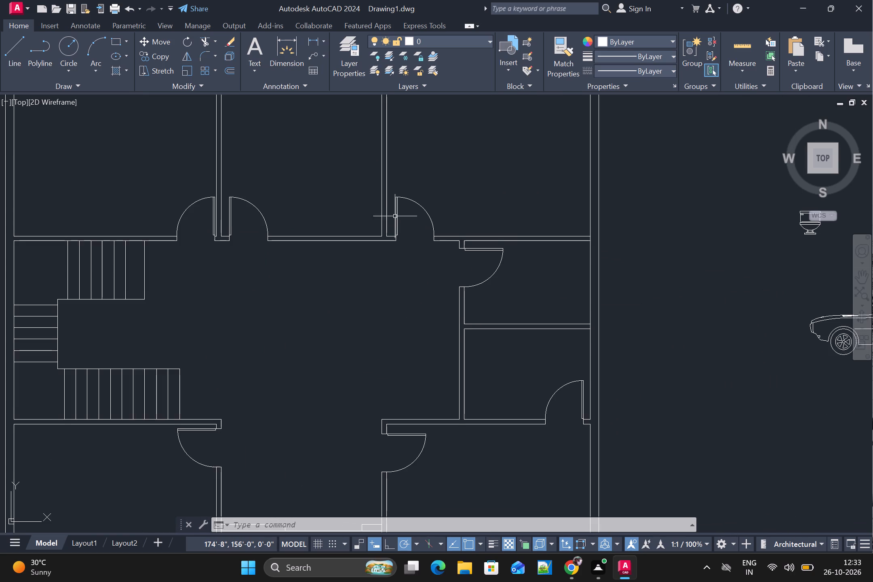
middle_drag(395, 216, 445, 361)
click(347, 49)
scroll(357, 56, down, 1)
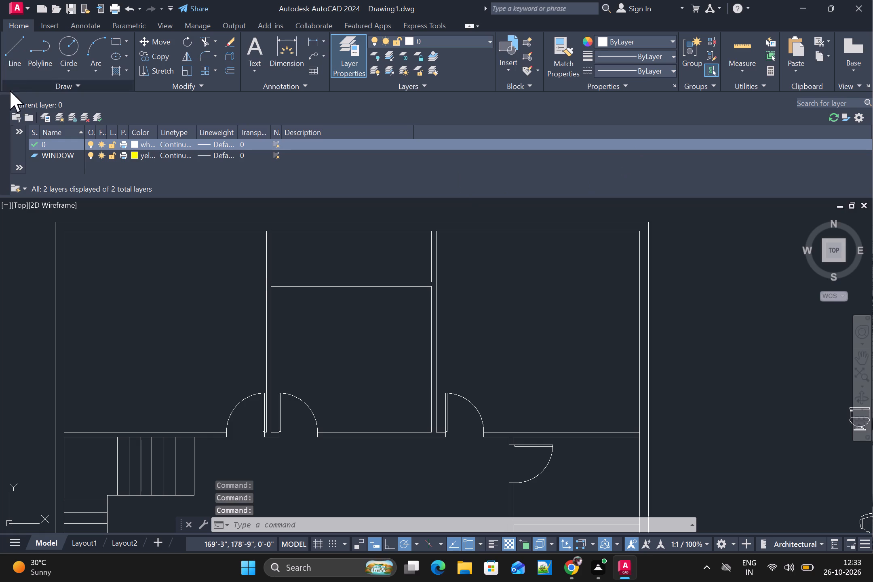
click(4, 100)
click(444, 44)
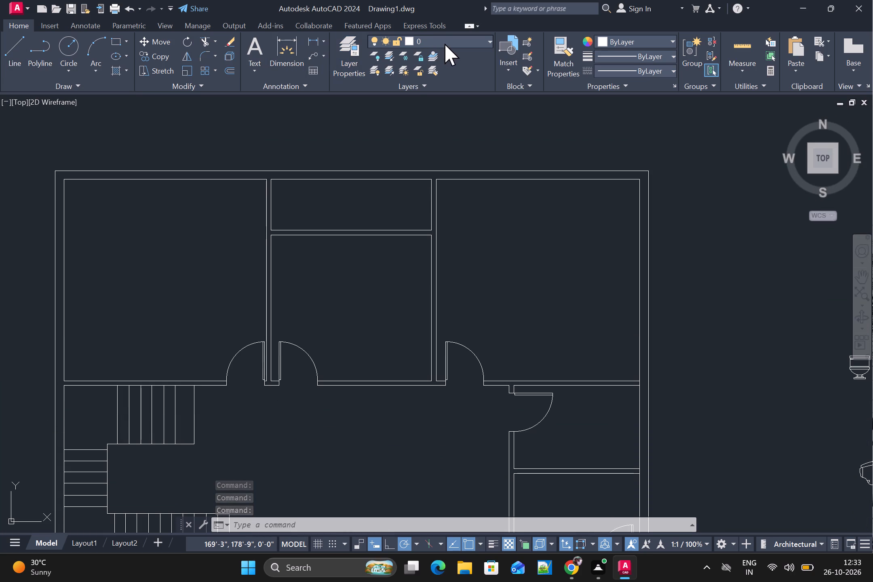
click(424, 70)
Draw a window outline about 4' long by 9" wide in the left exterior wall of the upper left room.
scroll(415, 140, down, 2)
scroll(312, 195, up, 1)
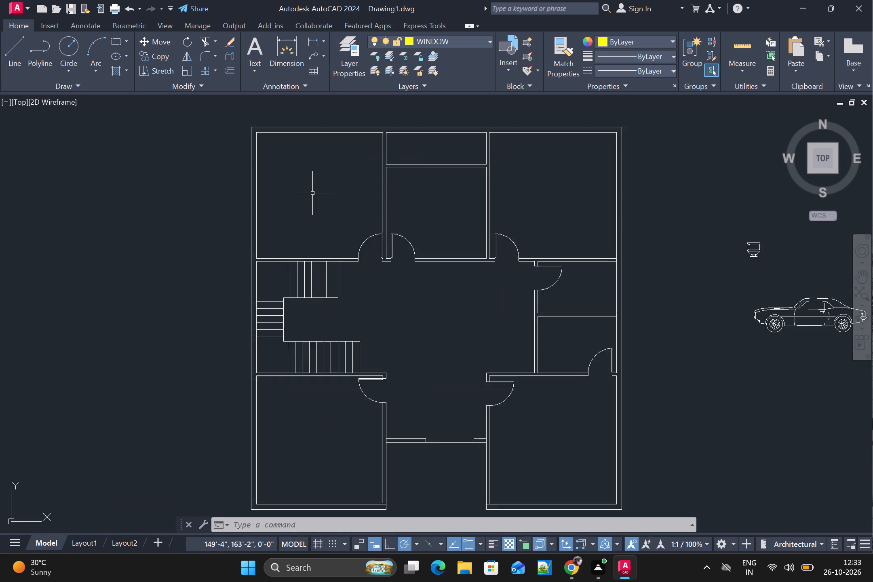
scroll(312, 193, up, 1)
key(l)
key(space)
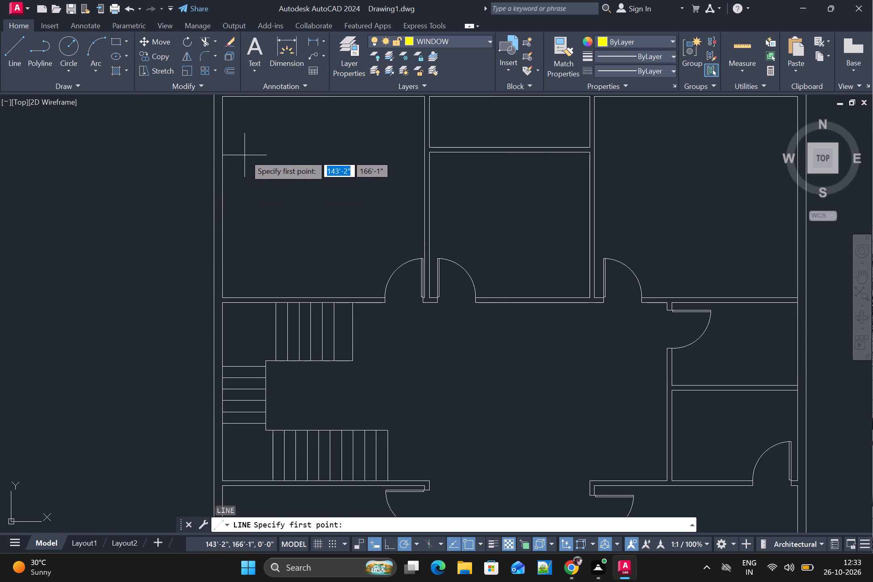
scroll(248, 151, up, 2)
scroll(254, 164, down, 2)
click(227, 159)
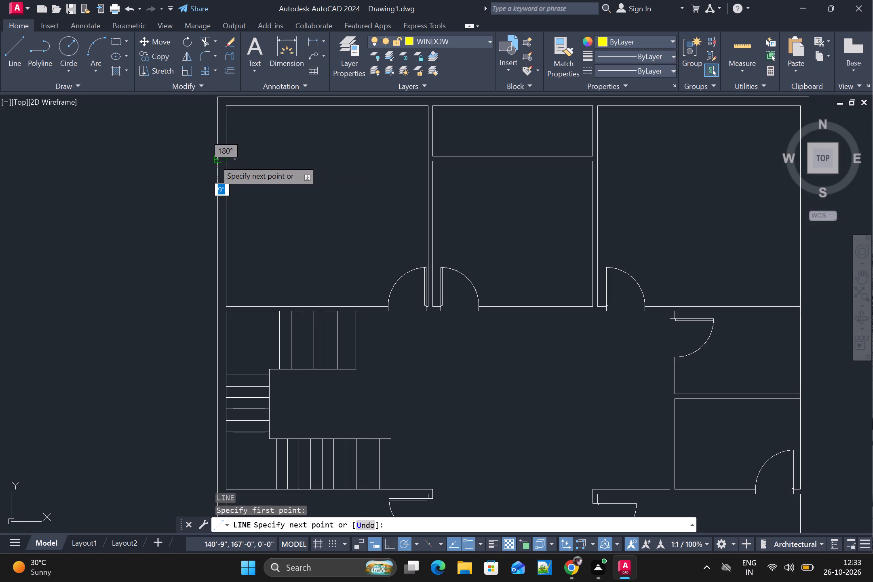
click(215, 159)
scroll(215, 197, up, 3)
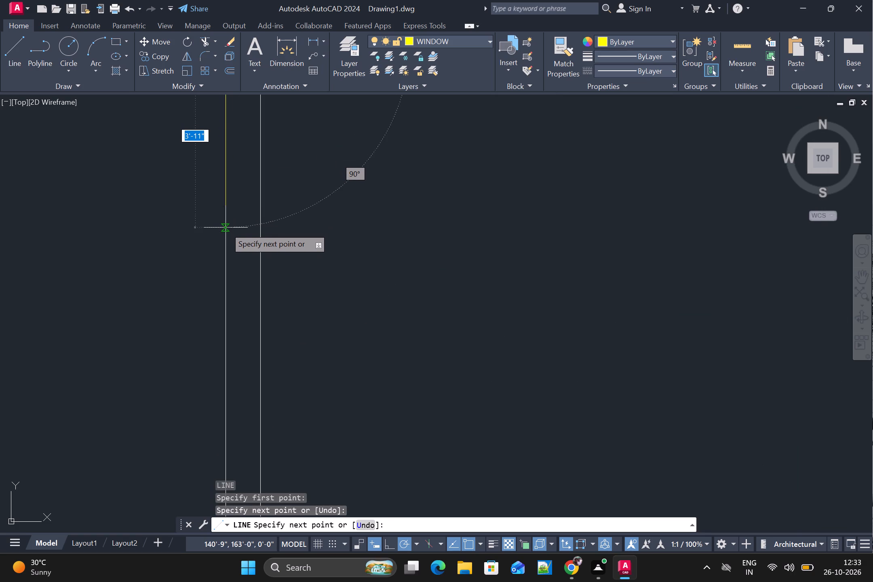
click(224, 230)
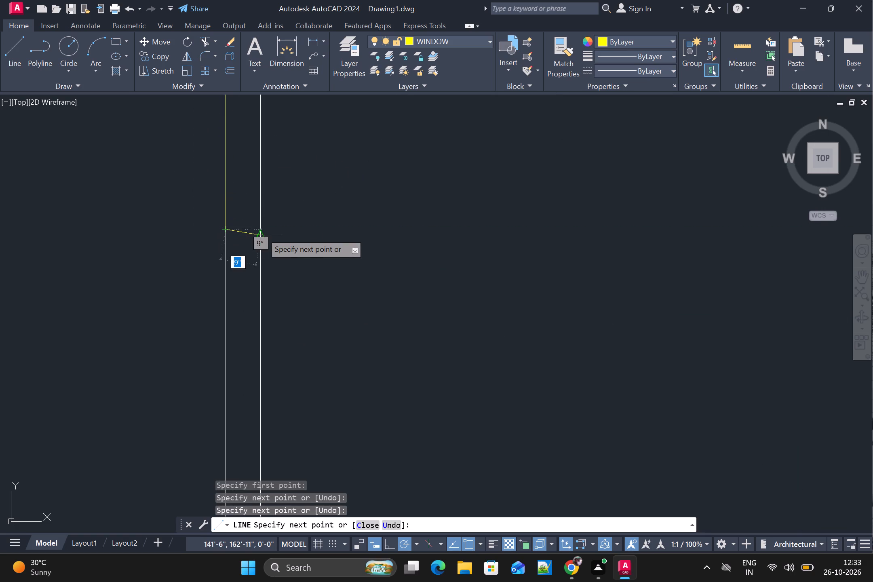
click(262, 228)
scroll(261, 226, down, 3)
scroll(256, 135, up, 3)
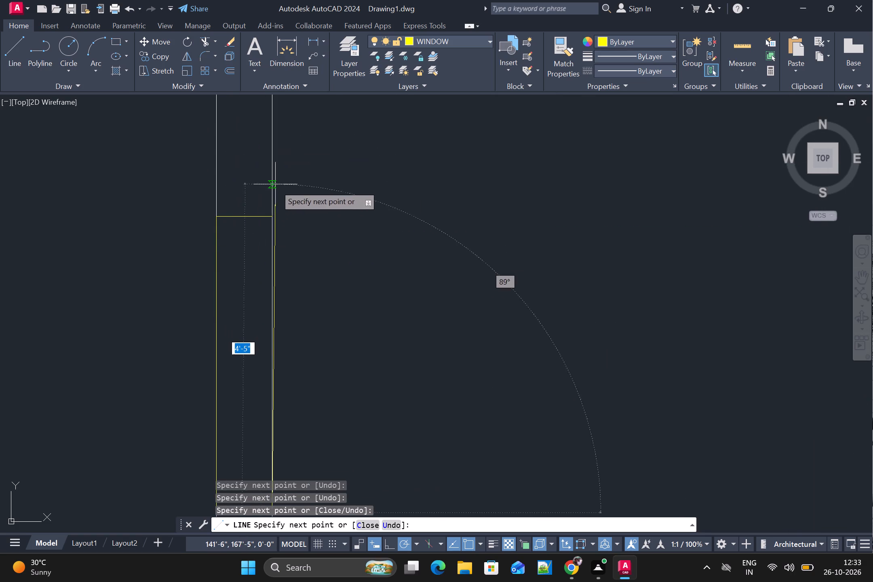
click(274, 220)
key(space)
scroll(277, 221, down, 2)
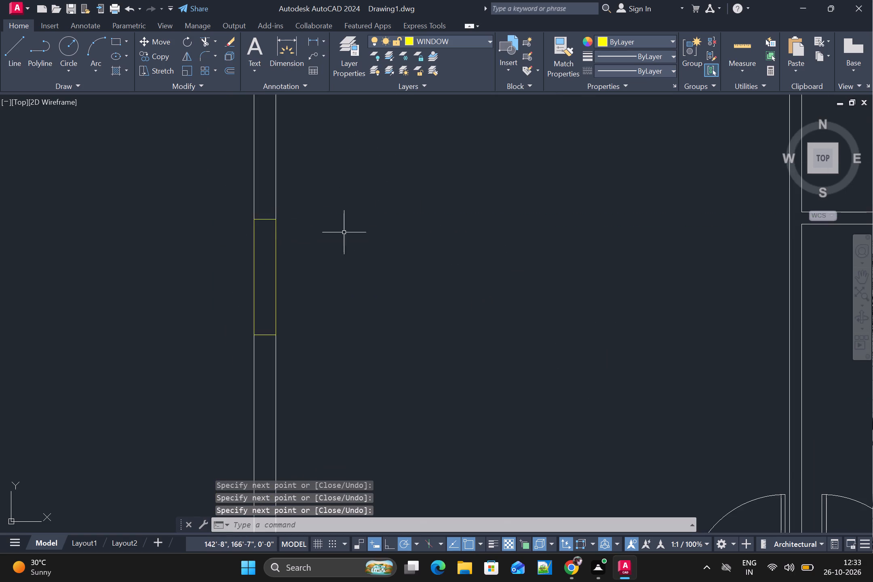
Draw a window outline about 4' long by 9" wide in the top exterior wall of the upper left room.
scroll(412, 230, down, 3)
key(space)
scroll(420, 176, up, 1)
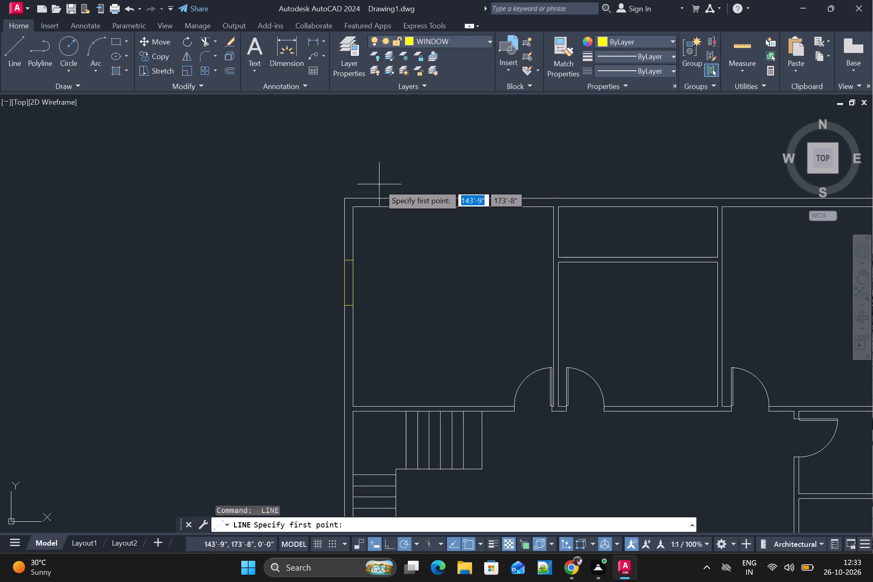
scroll(426, 204, up, 1)
drag(403, 194, 403, 199)
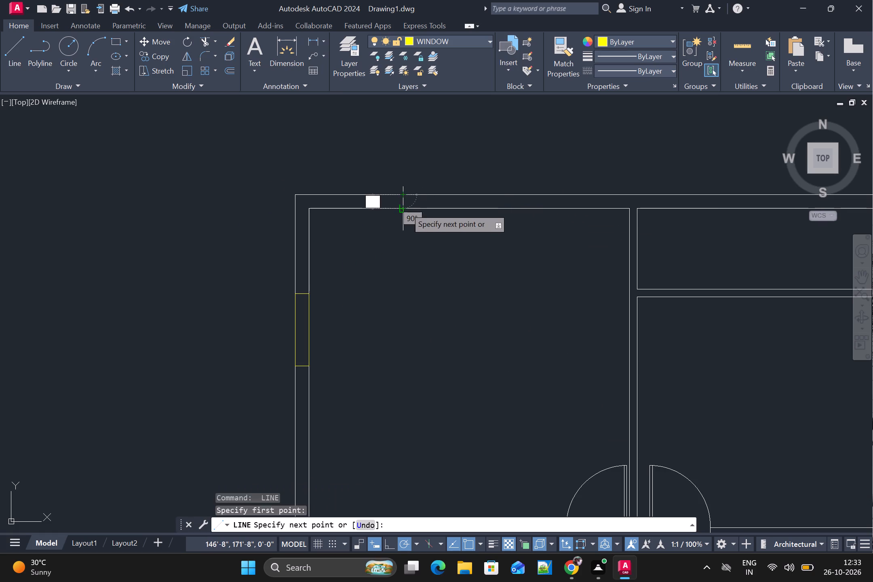
click(405, 208)
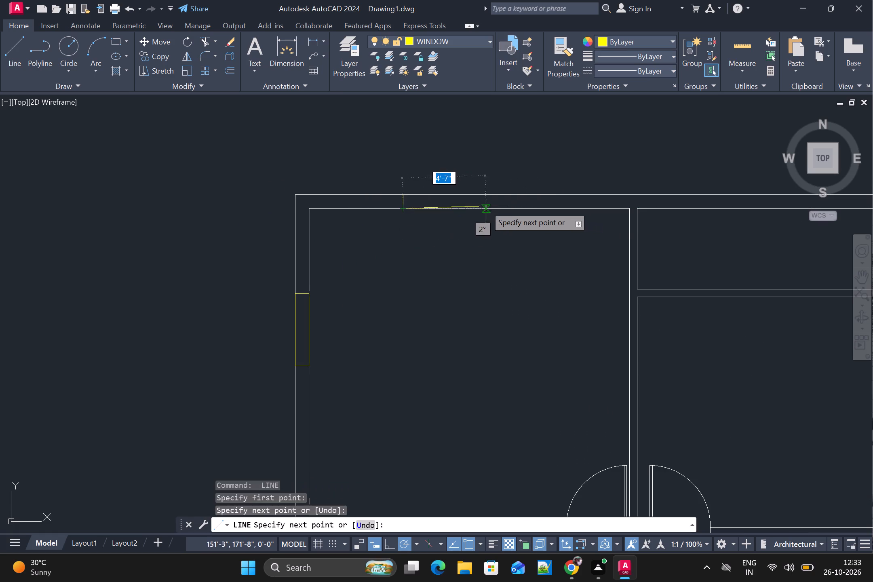
scroll(479, 205, up, 3)
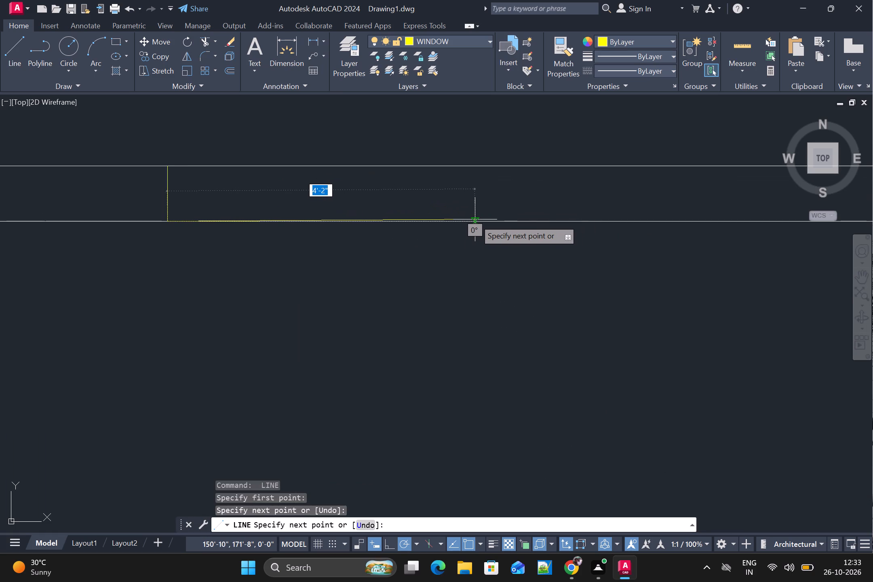
click(462, 220)
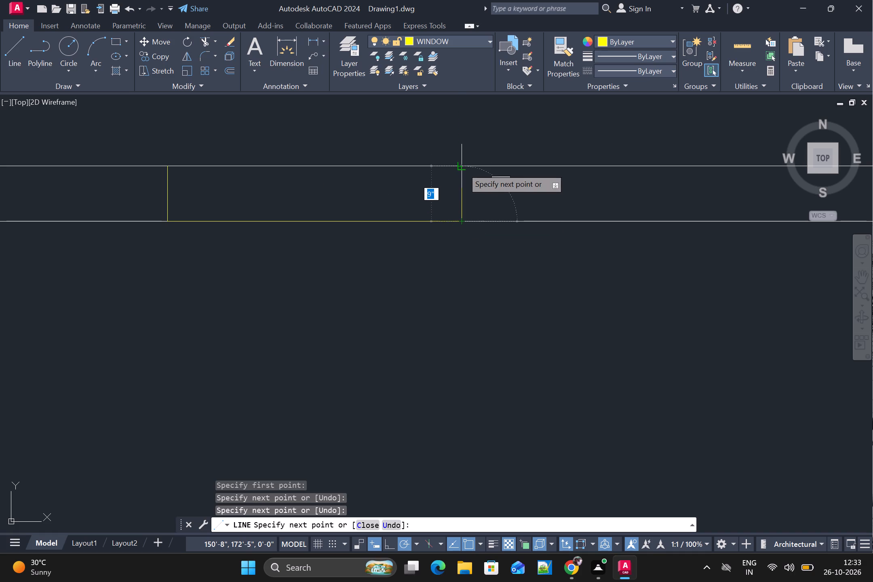
click(462, 168)
click(167, 165)
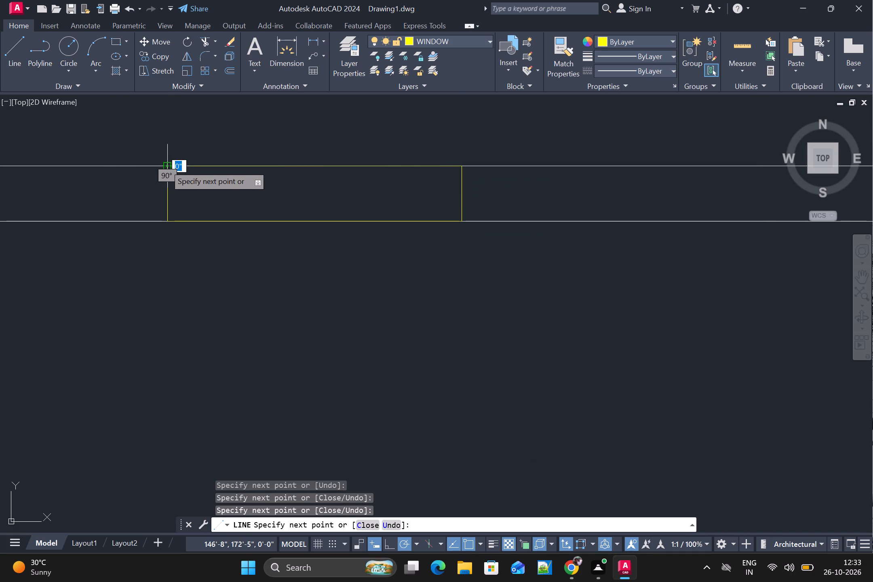
key(space)
scroll(252, 184, down, 3)
scroll(486, 218, down, 2)
middle_drag(509, 251, 474, 261)
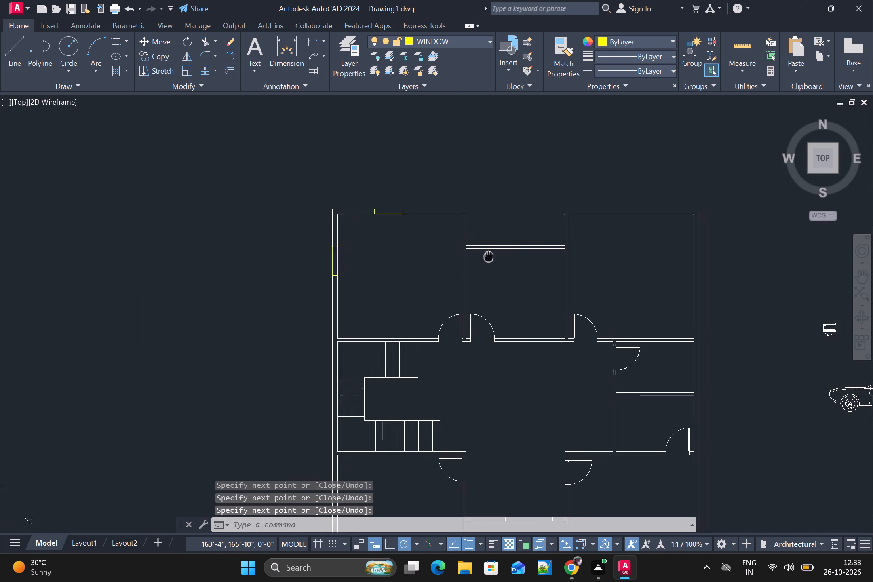
Draw a window outline about 4' long by 5" wide in the partition between the two upper middle rooms.
middle_drag(474, 261, 448, 267)
scroll(487, 251, up, 3)
key(space)
scroll(462, 269, up, 2)
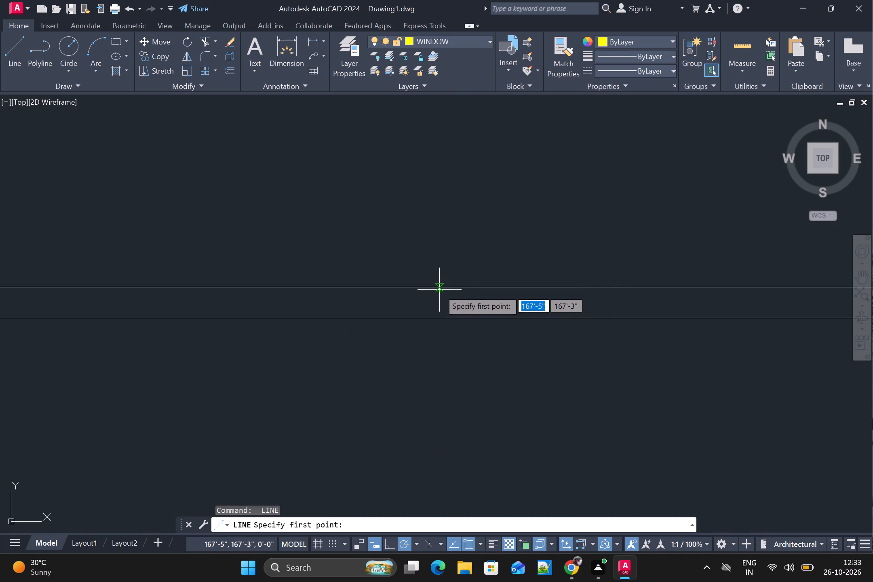
click(443, 288)
click(445, 316)
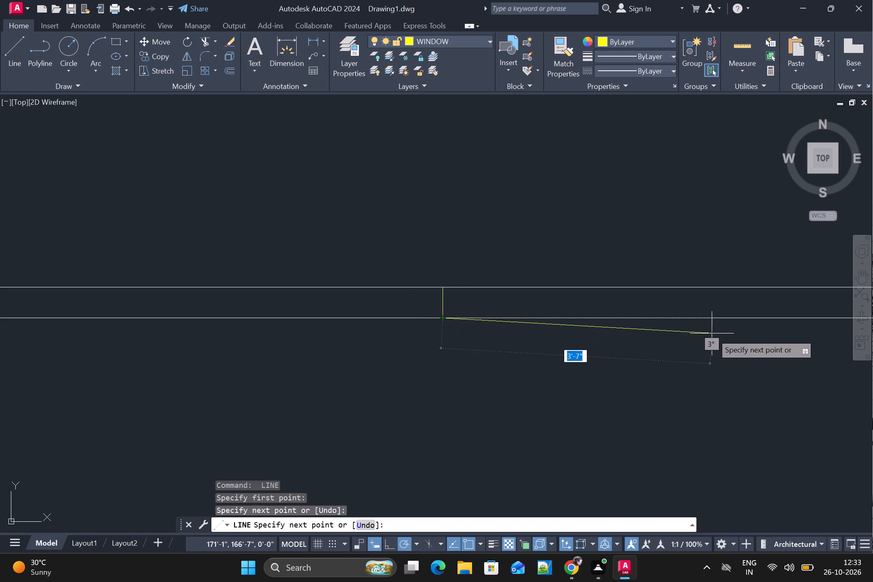
scroll(733, 321, down, 2)
middle_drag(731, 321, 543, 318)
scroll(569, 309, up, 1)
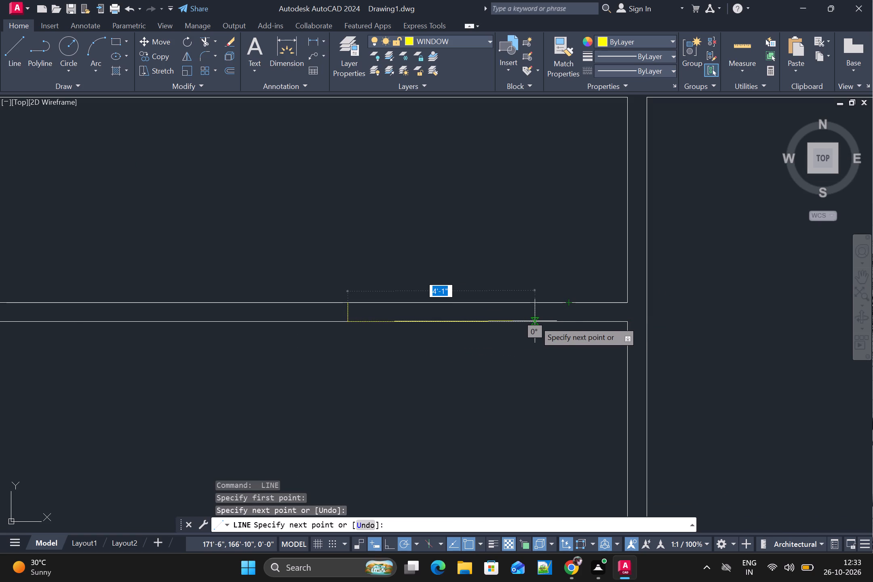
click(533, 323)
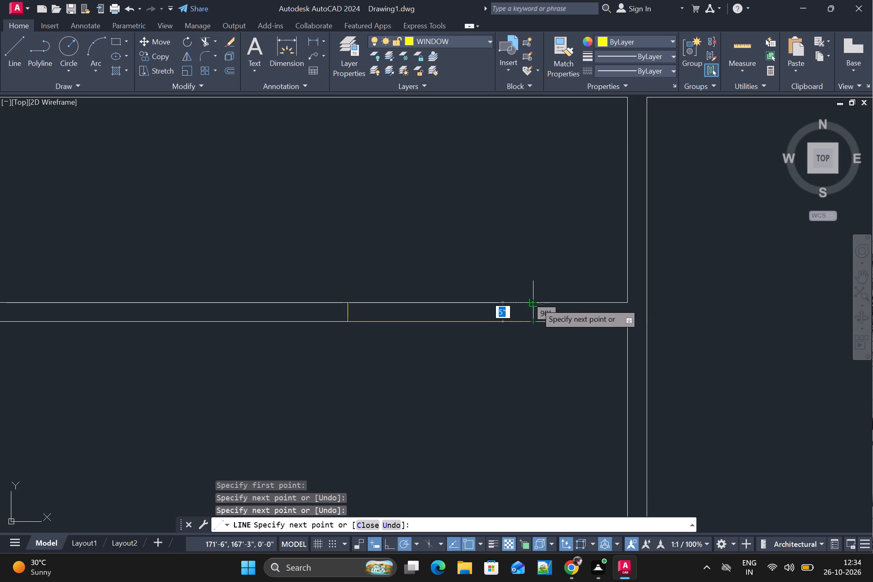
click(536, 302)
click(346, 301)
key(space)
Draw a window outline about 2' long by 5" wide in the partition between the upper left room and the small top middle room.
scroll(497, 315, down, 3)
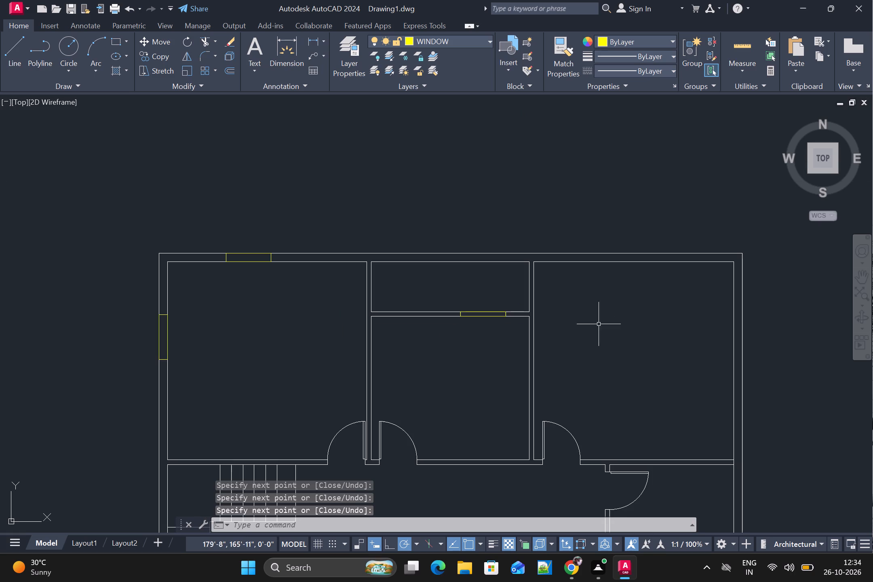
key(space)
scroll(627, 269, up, 1)
scroll(555, 272, down, 2)
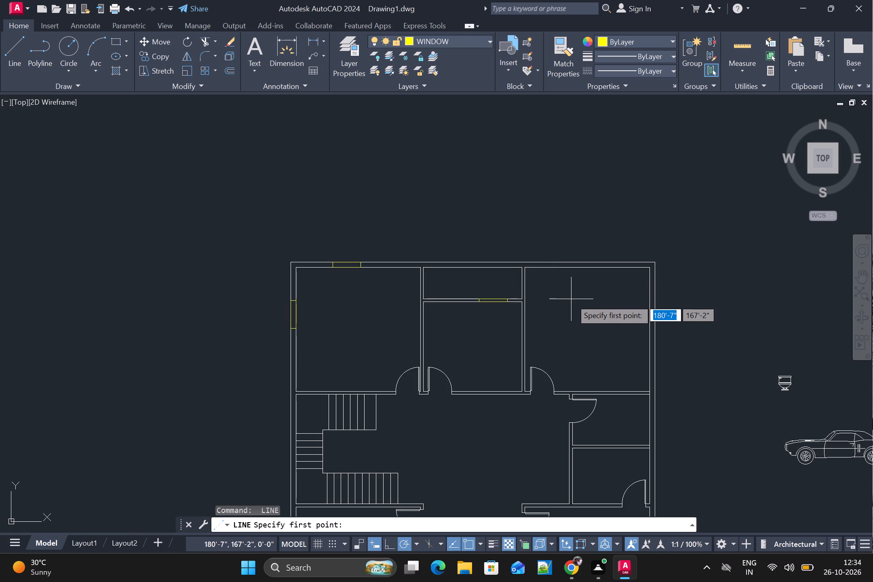
scroll(426, 305, up, 2)
scroll(397, 271, up, 2)
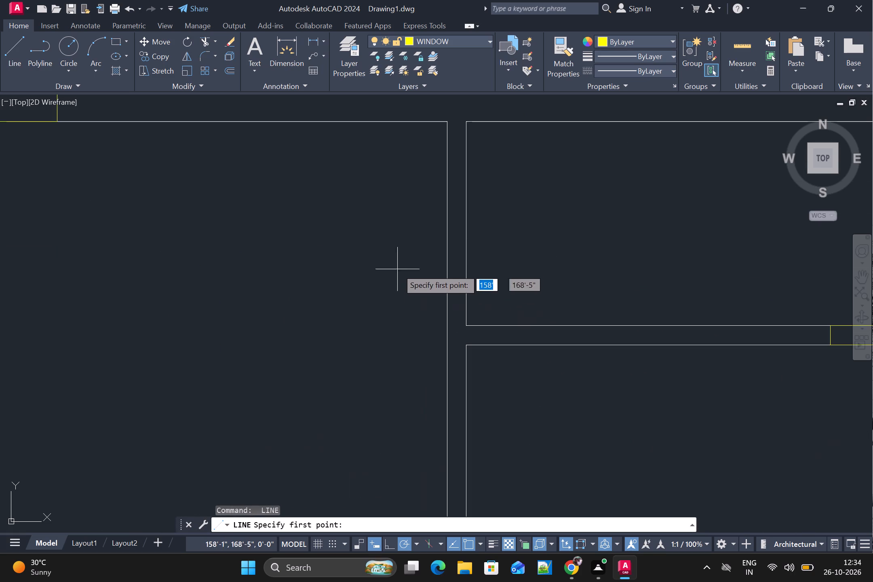
click(466, 197)
click(443, 199)
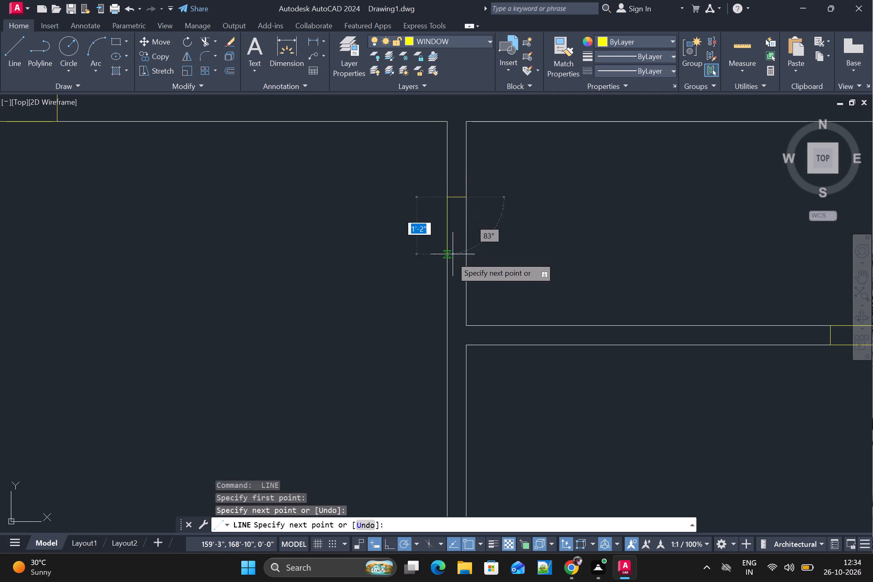
scroll(450, 260, up, 2)
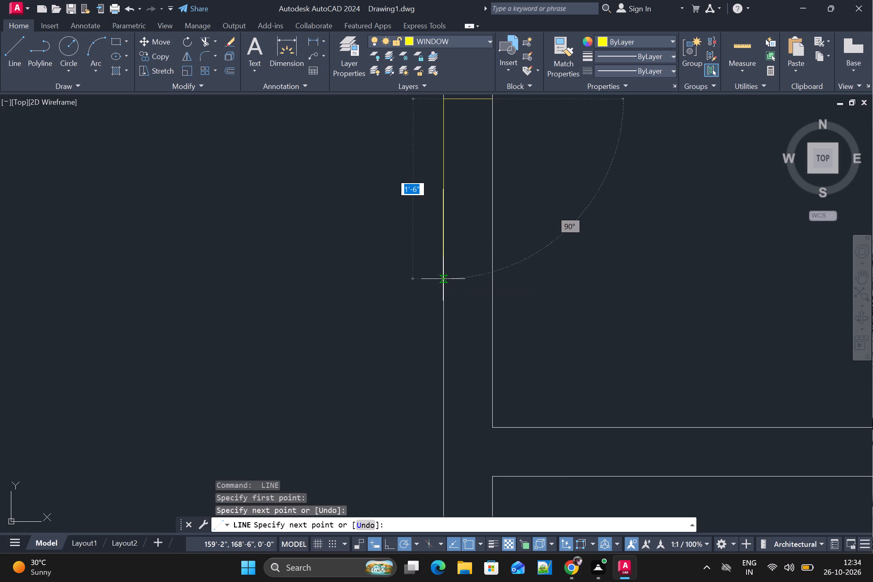
scroll(443, 279, up, 1)
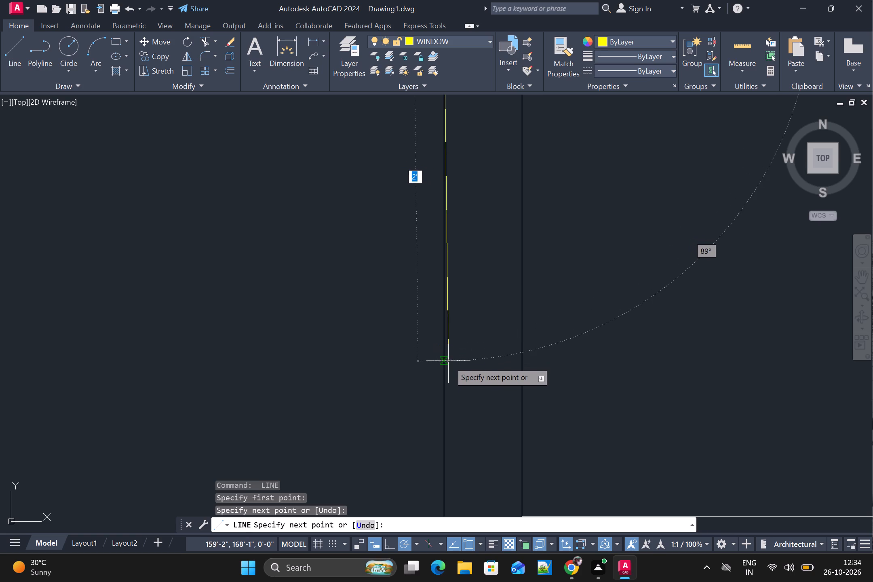
click(444, 364)
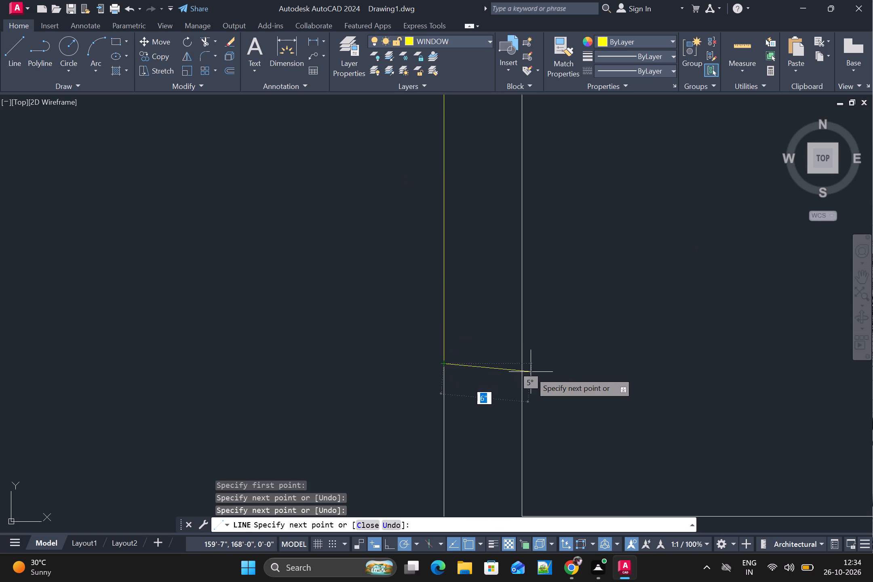
click(526, 363)
scroll(524, 363, down, 3)
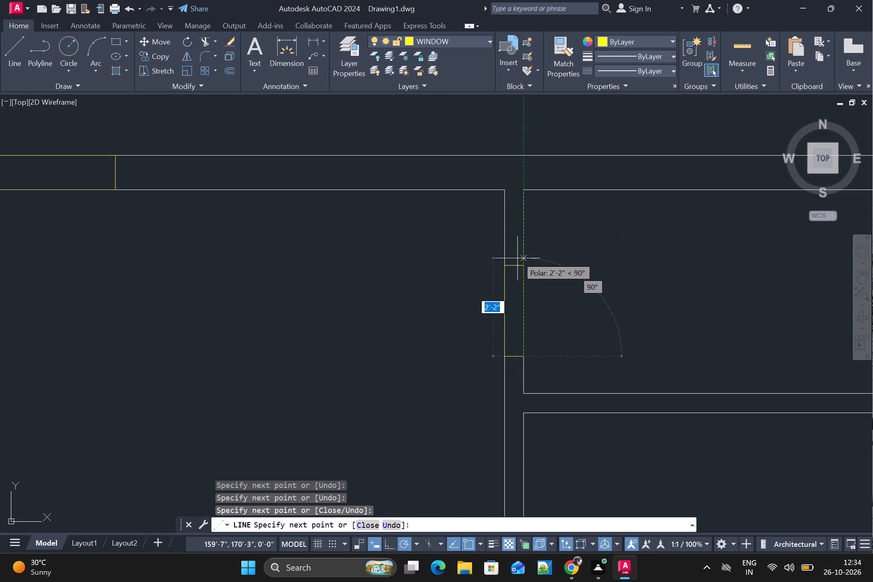
scroll(521, 261, up, 3)
click(531, 281)
scroll(534, 284, down, 4)
key(space)
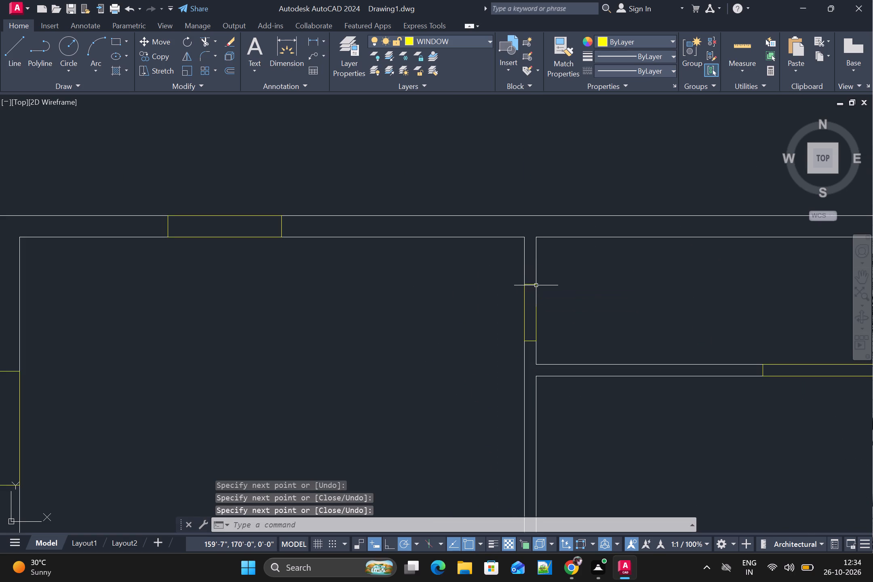
Draw a window outline about 2' long by 5" wide in the partition between the small top middle room and the upper right room.
scroll(574, 291, down, 3)
middle_drag(674, 327, 517, 337)
key(space)
scroll(525, 304, up, 3)
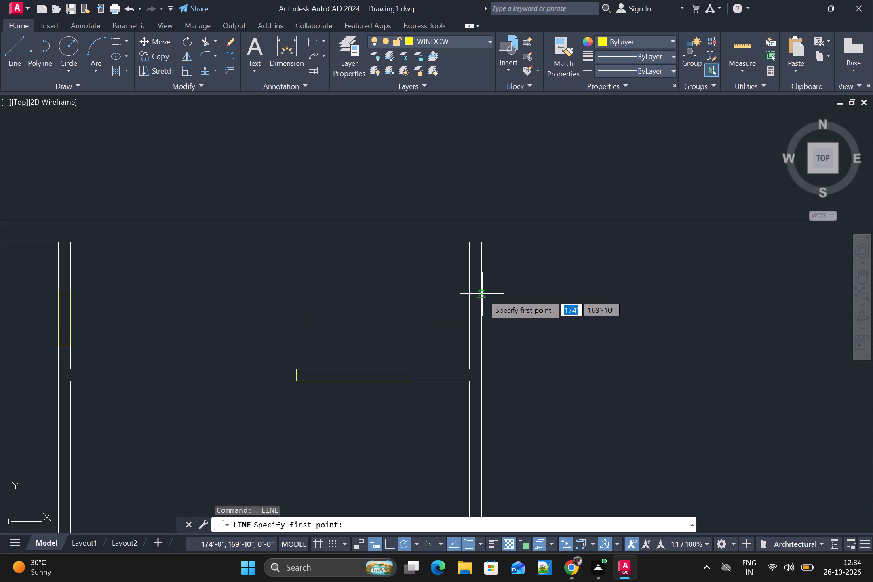
scroll(481, 289, up, 1)
click(481, 277)
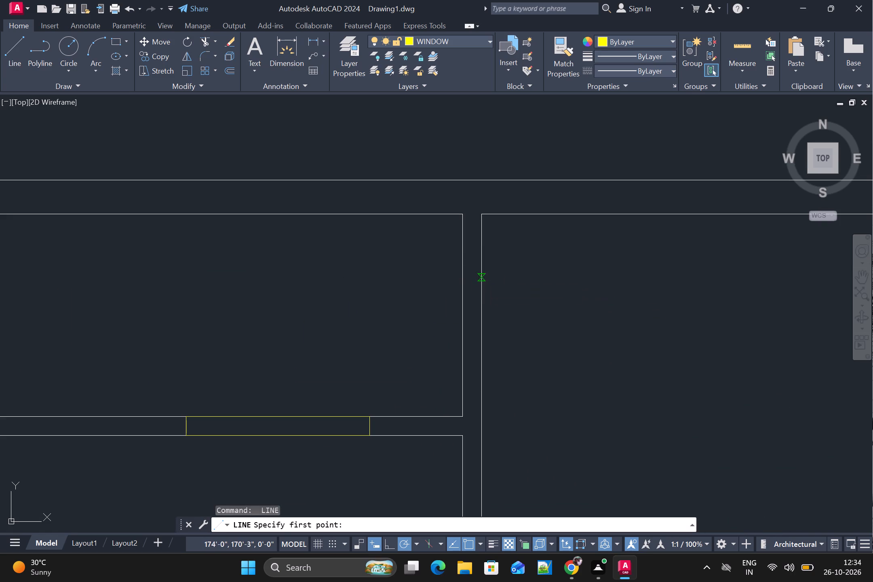
click(462, 278)
scroll(470, 321, up, 2)
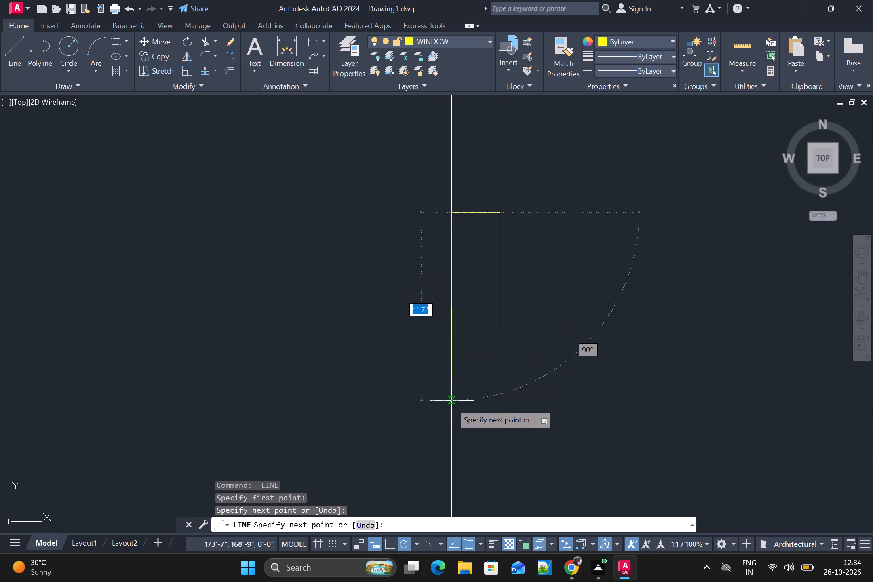
scroll(447, 418, down, 3)
scroll(449, 436, up, 3)
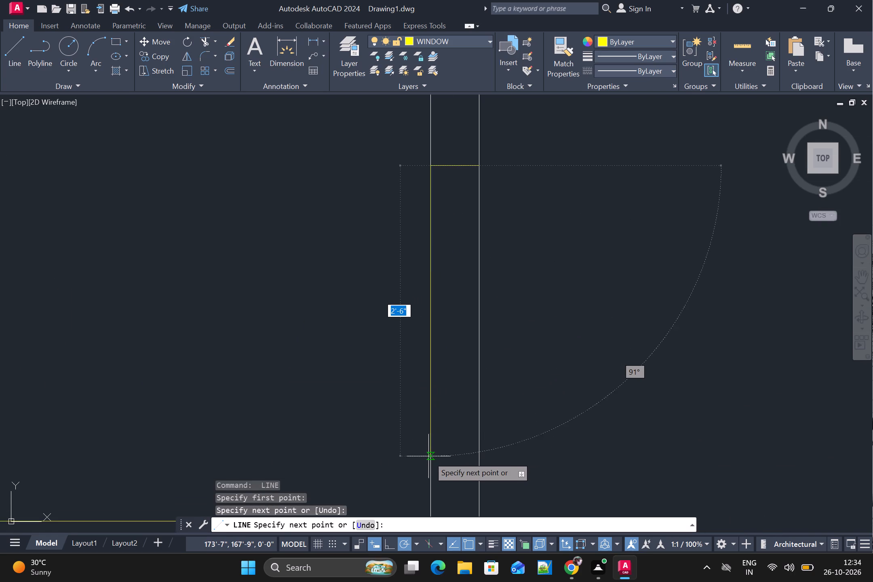
click(428, 403)
click(480, 405)
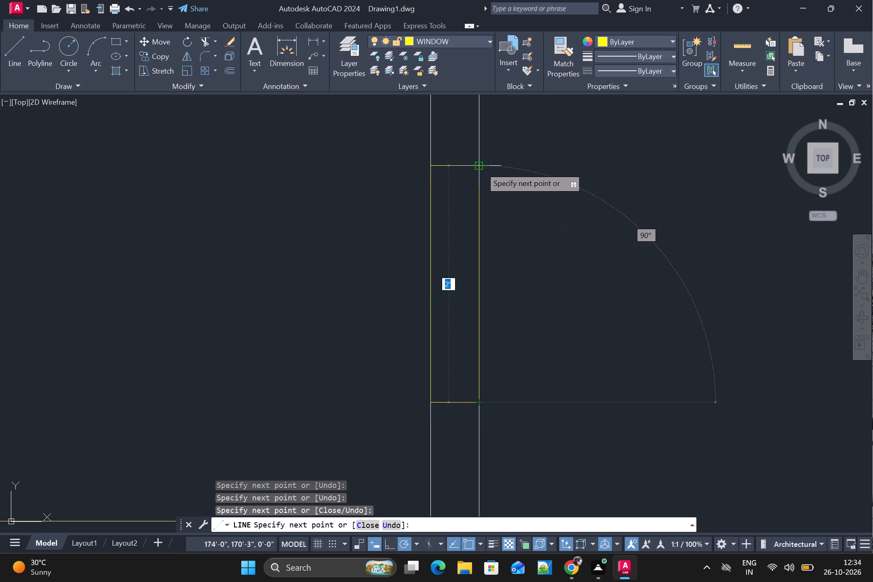
click(479, 167)
key(space)
Draw a window outline about 4' long by 9" wide in the right exterior wall of the upper right room.
scroll(480, 181, down, 4)
scroll(519, 329, down, 2)
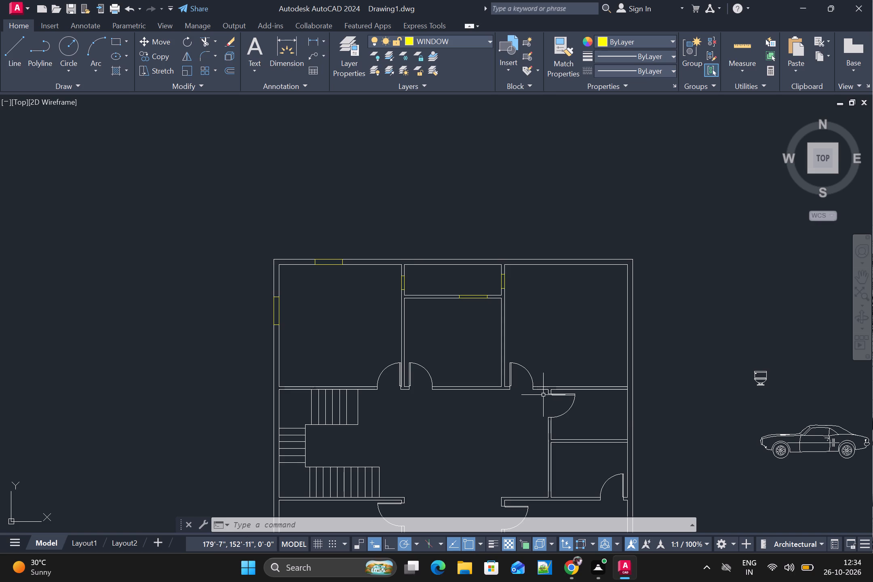
key(space)
scroll(651, 312, up, 1)
scroll(623, 296, up, 1)
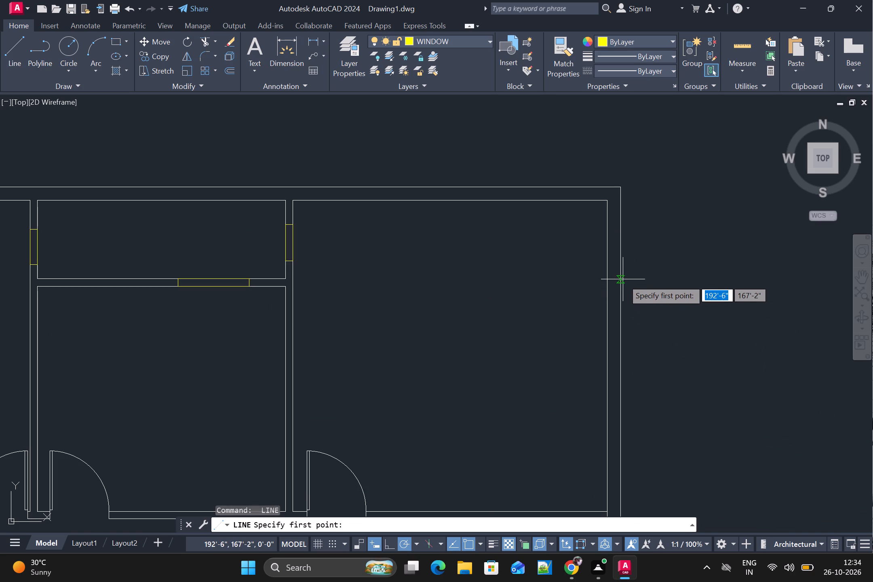
click(623, 280)
click(607, 277)
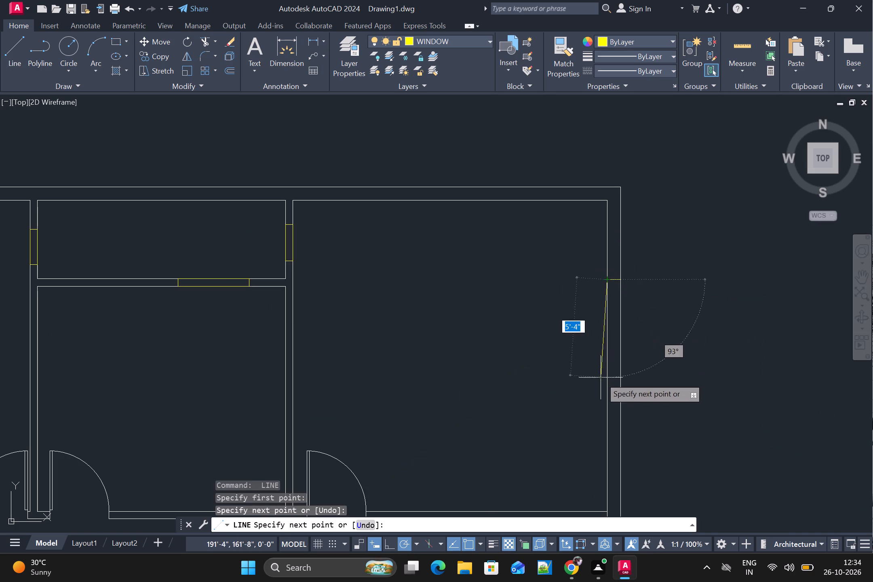
click(608, 351)
click(621, 352)
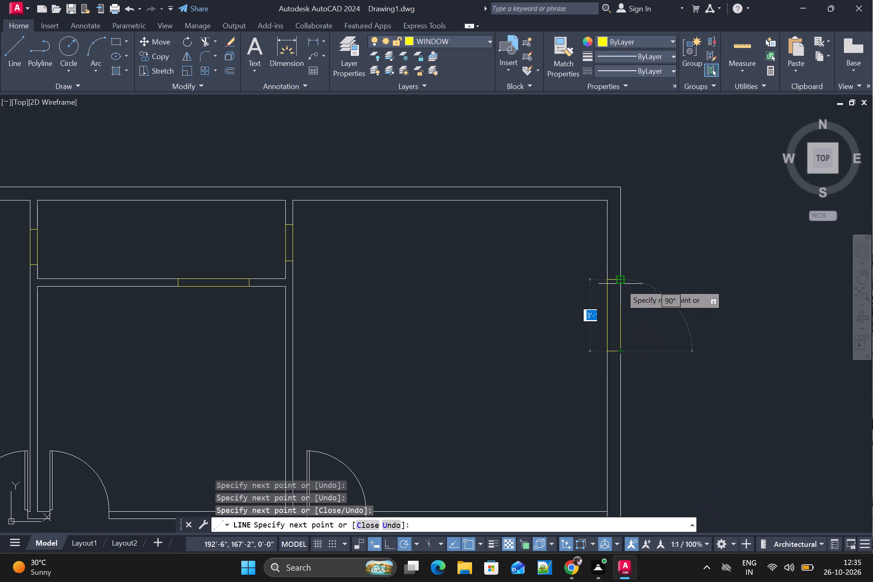
click(620, 282)
key(space)
Draw a window outline about 4' long by 9" wide in the right exterior wall of the small room directly below the upper right room.
scroll(638, 382, down, 3)
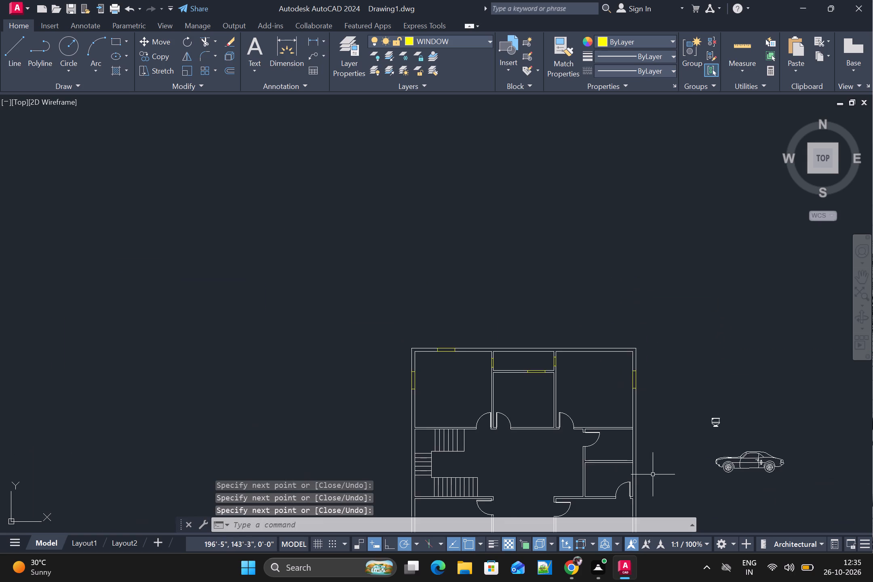
middle_drag(653, 474, 612, 377)
scroll(647, 463, up, 1)
key(space)
scroll(597, 375, up, 2)
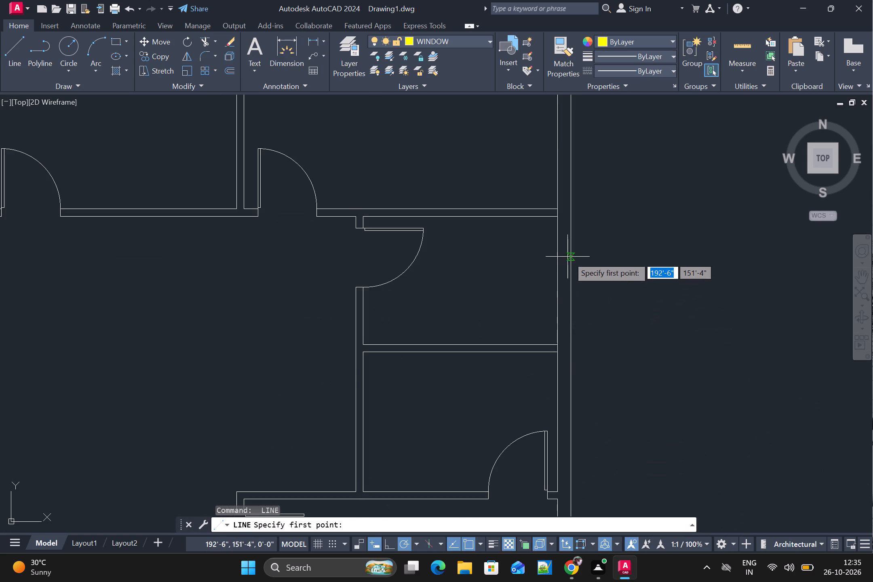
click(571, 245)
click(555, 244)
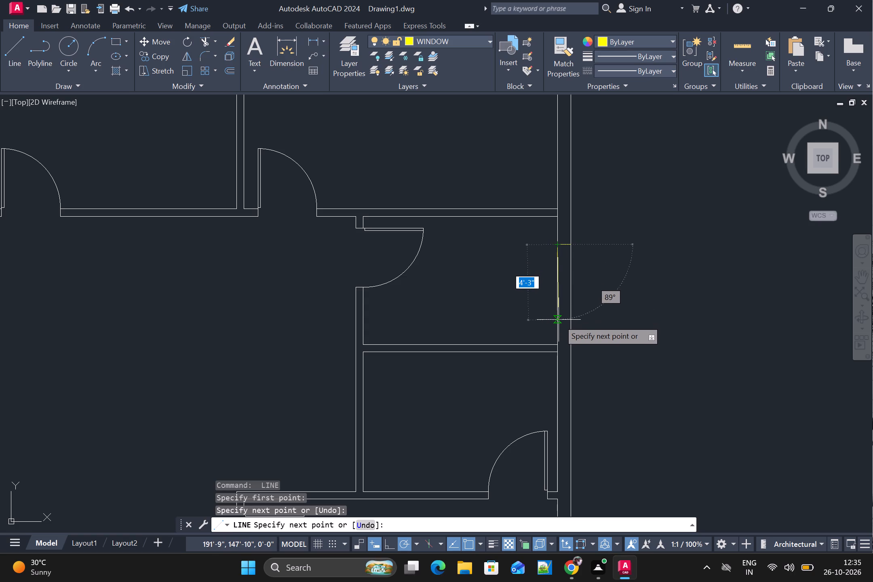
scroll(560, 312, up, 2)
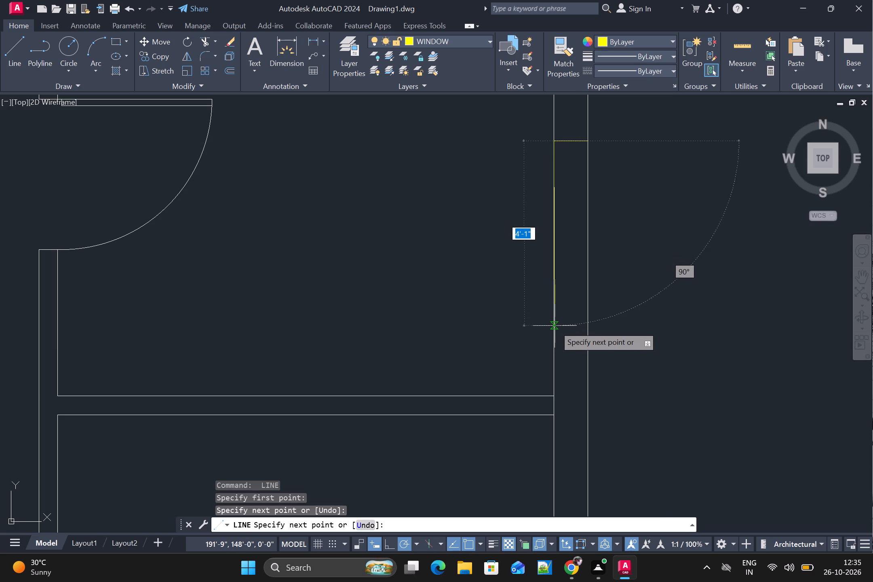
click(555, 320)
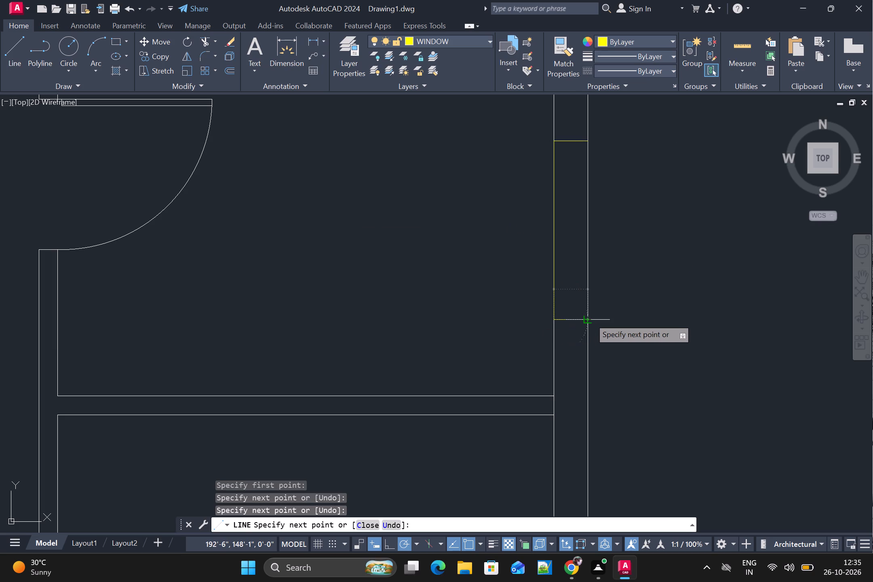
click(590, 318)
click(588, 138)
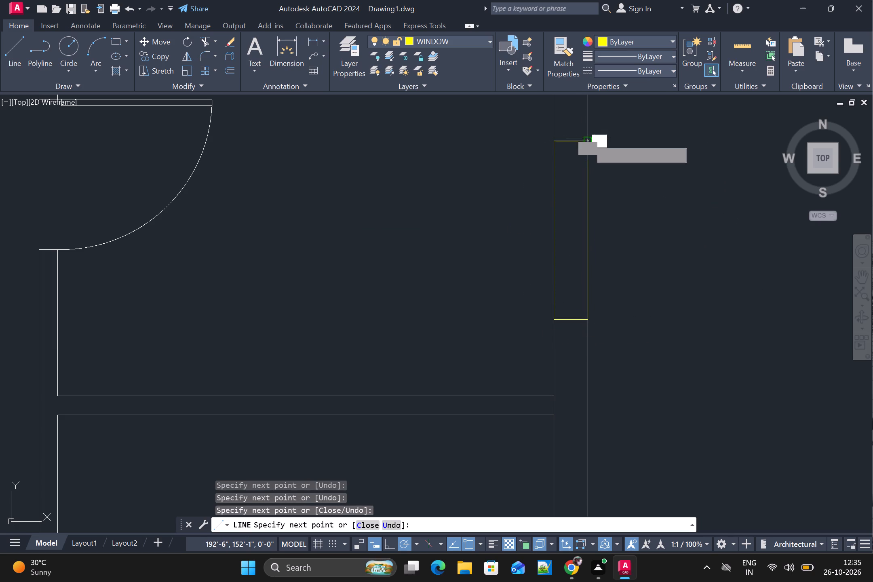
key(space)
Draw a window outline about 2'5" long by 9" wide in the right exterior wall of the lower small room, above its door.
scroll(584, 211, down, 3)
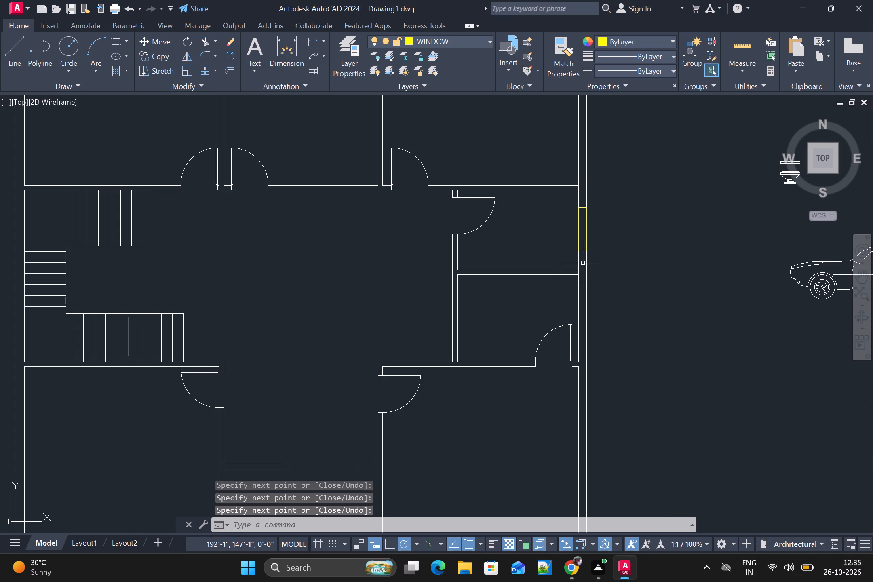
scroll(584, 373, down, 2)
scroll(586, 354, up, 1)
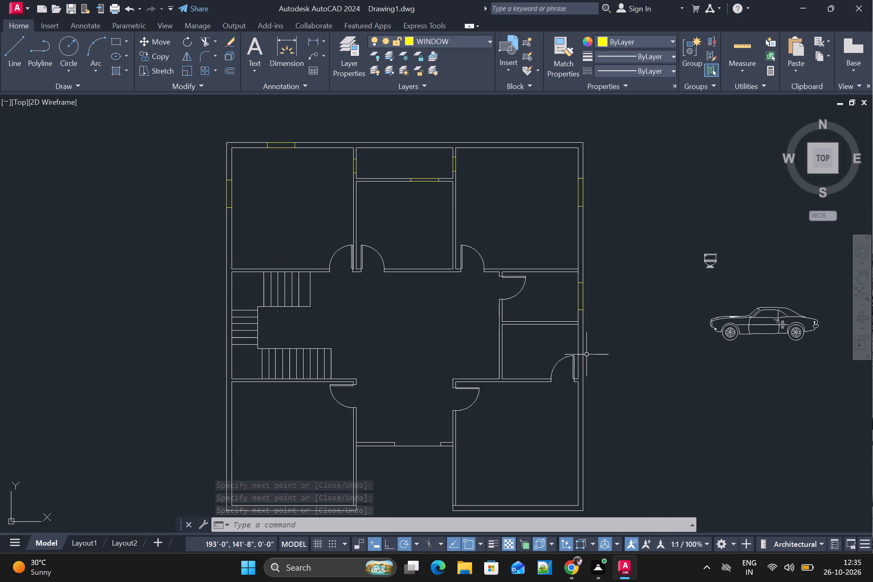
key(space)
scroll(596, 351, up, 1)
middle_drag(596, 351, 551, 313)
scroll(535, 276, up, 2)
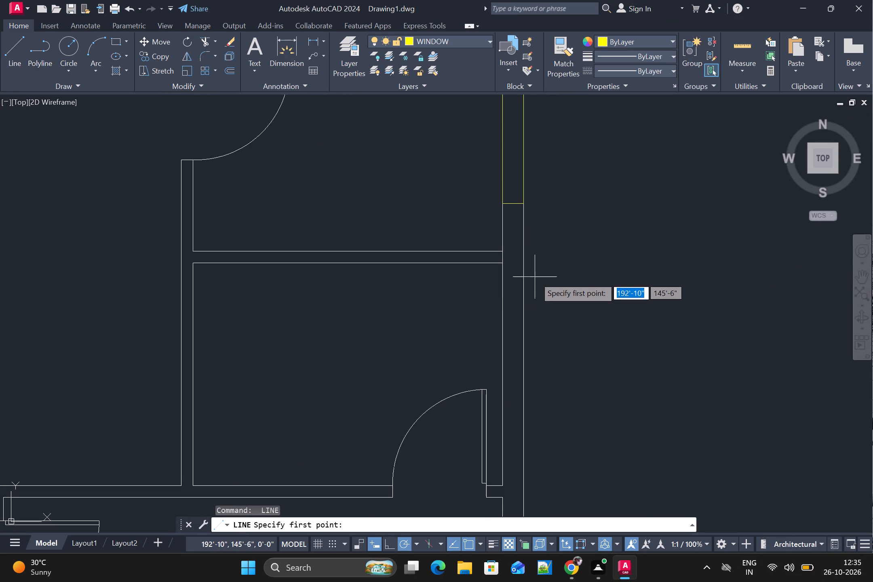
click(524, 296)
click(506, 295)
scroll(502, 339, up, 1)
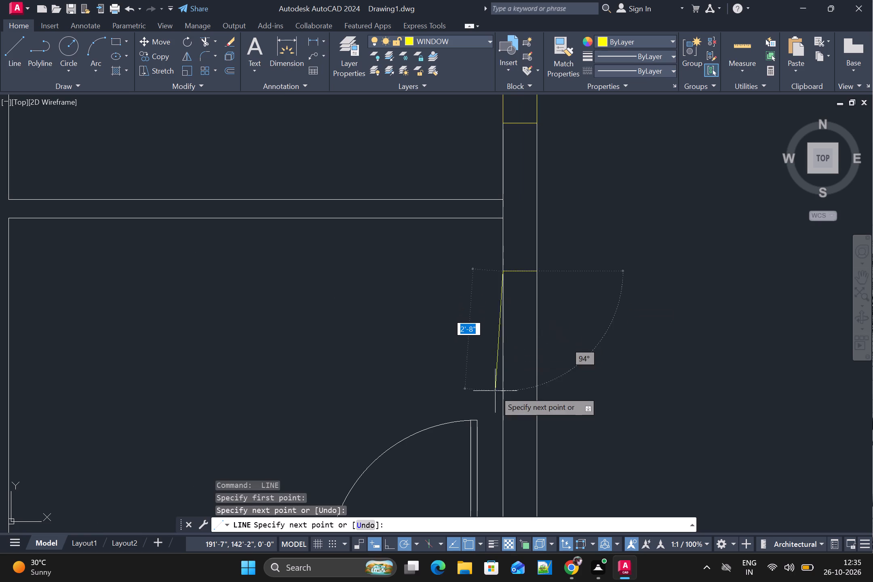
scroll(502, 396, down, 1)
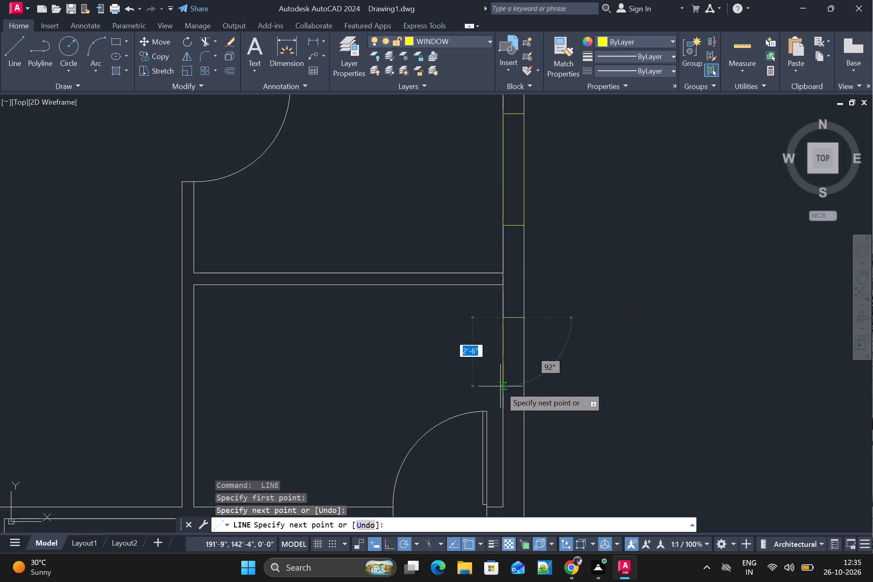
scroll(500, 385, down, 1)
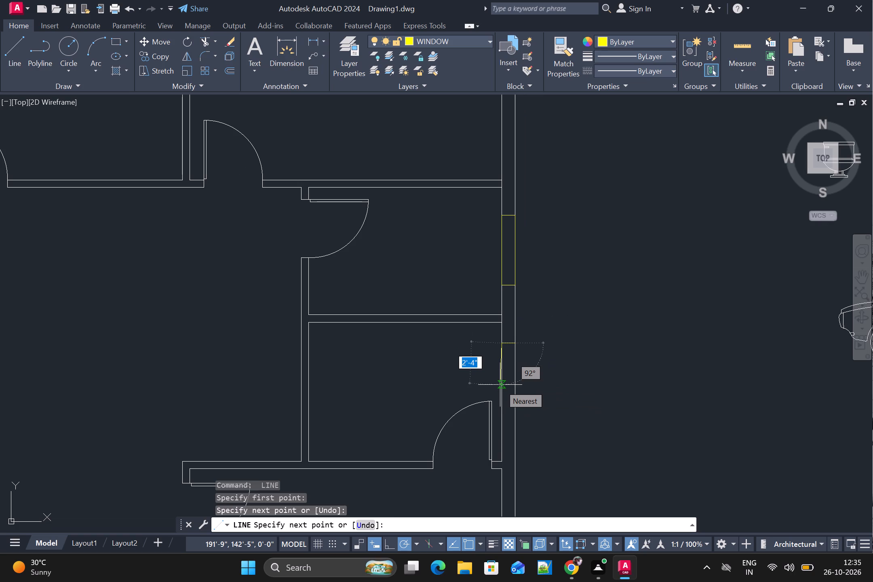
scroll(500, 386, up, 2)
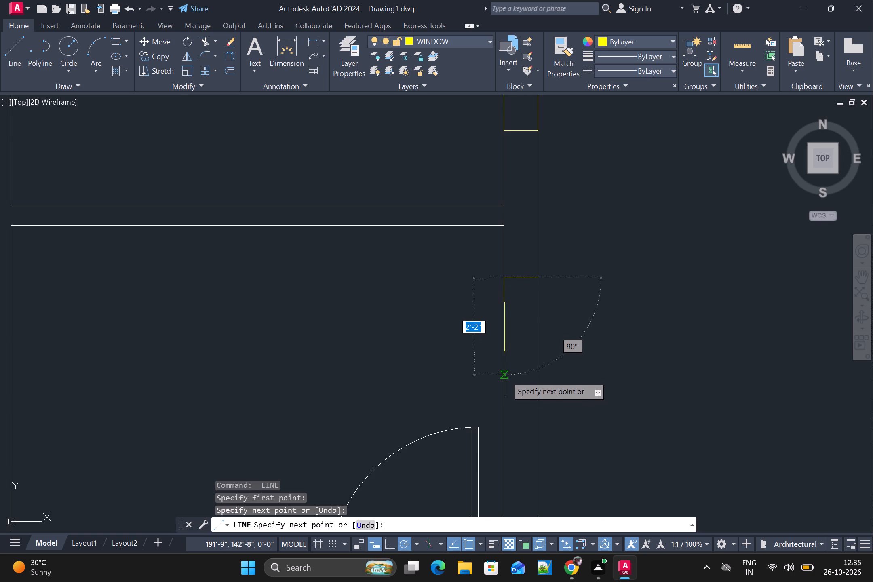
click(505, 388)
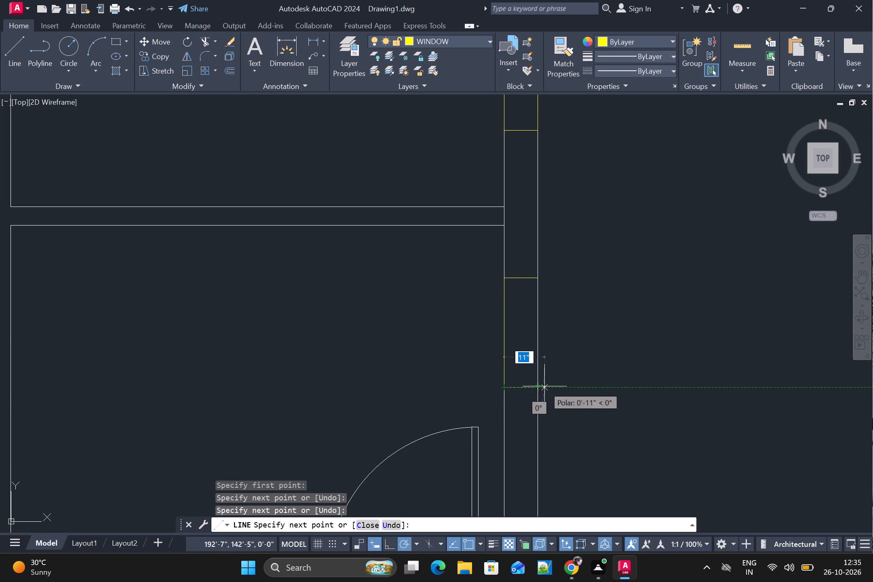
drag(538, 389, 538, 376)
click(539, 278)
key(space)
Draw a window outline about 4'5" long by 9" wide in the right exterior wall of the lower right room.
scroll(544, 301, down, 2)
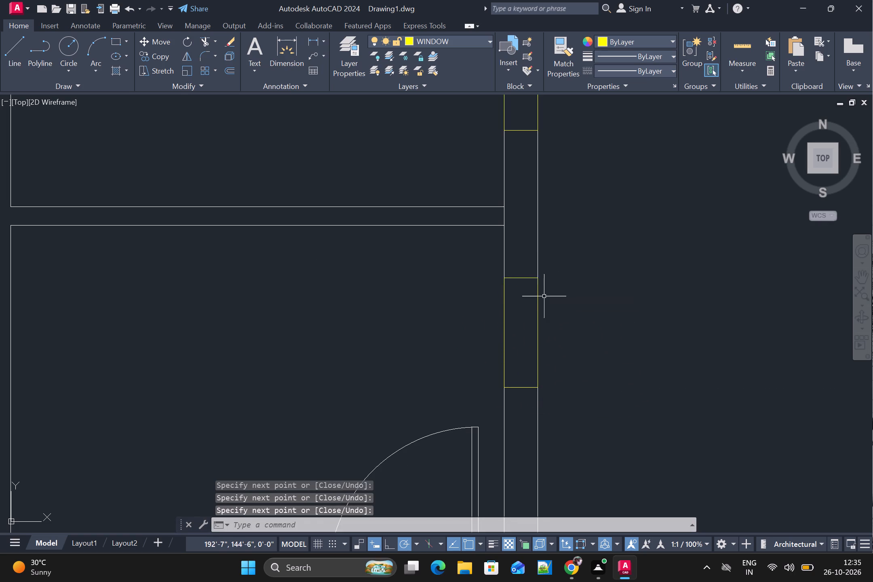
scroll(544, 296, down, 2)
middle_drag(557, 380, 546, 276)
scroll(544, 272, up, 1)
scroll(533, 308, down, 1)
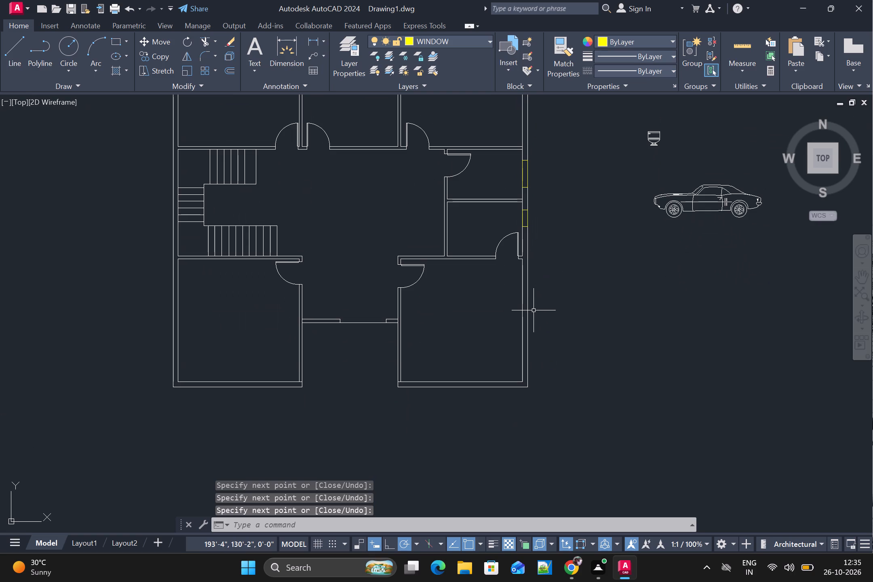
key(space)
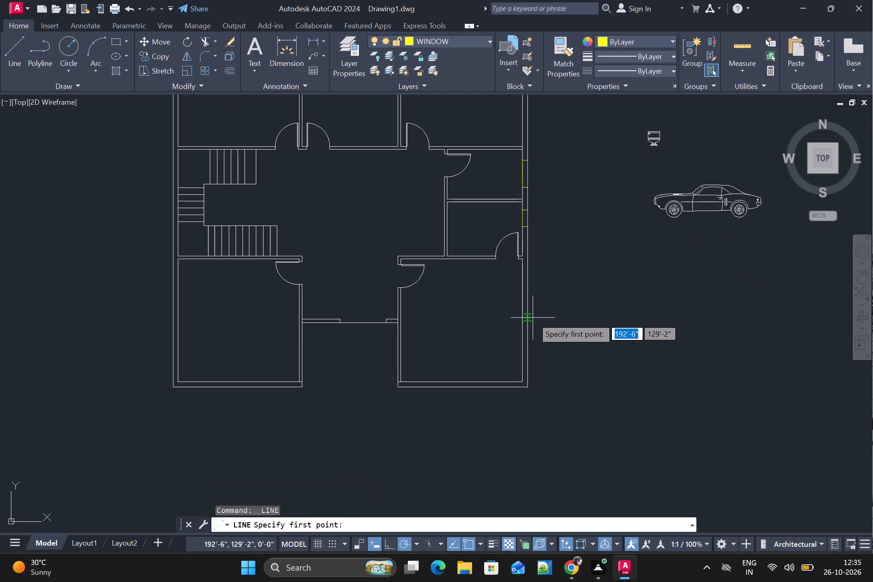
click(528, 290)
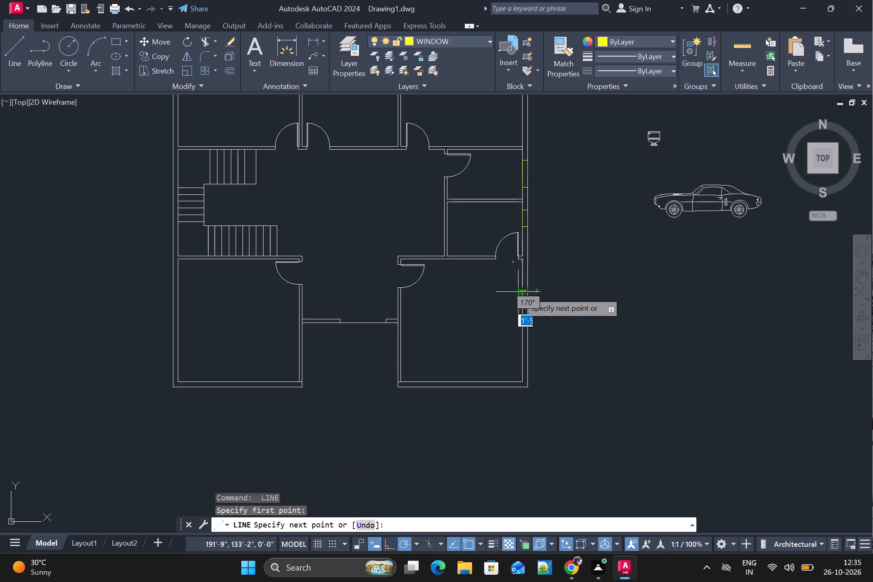
click(518, 292)
scroll(545, 285, up, 2)
scroll(487, 391, up, 1)
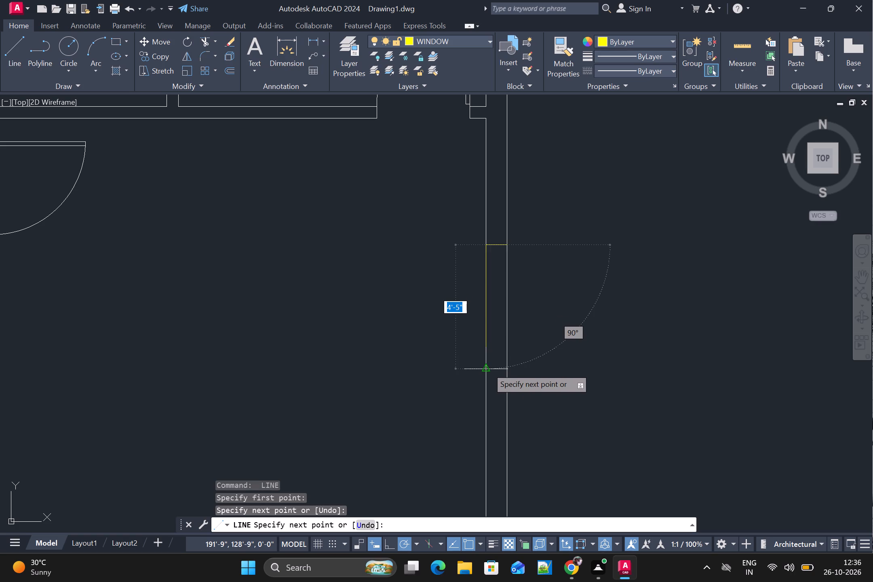
drag(487, 368, 493, 368)
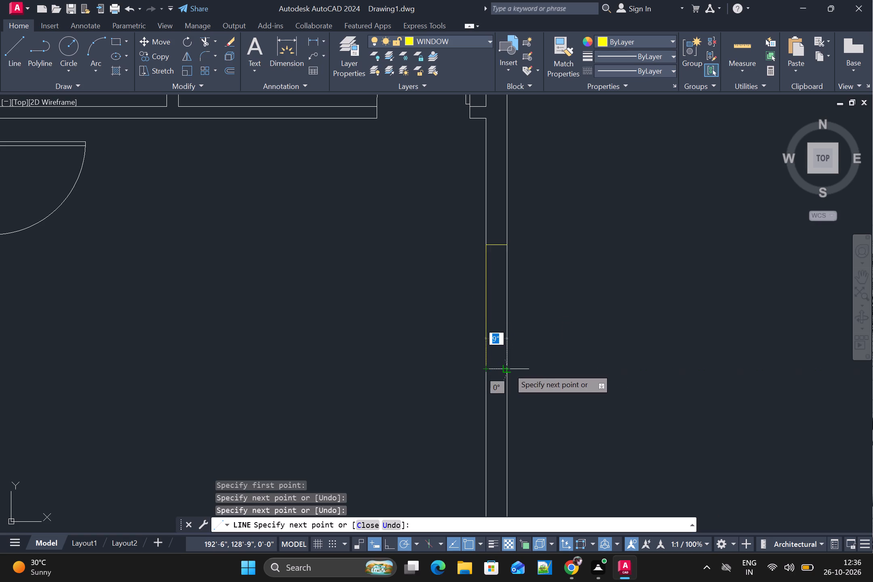
click(508, 368)
click(508, 241)
key(space)
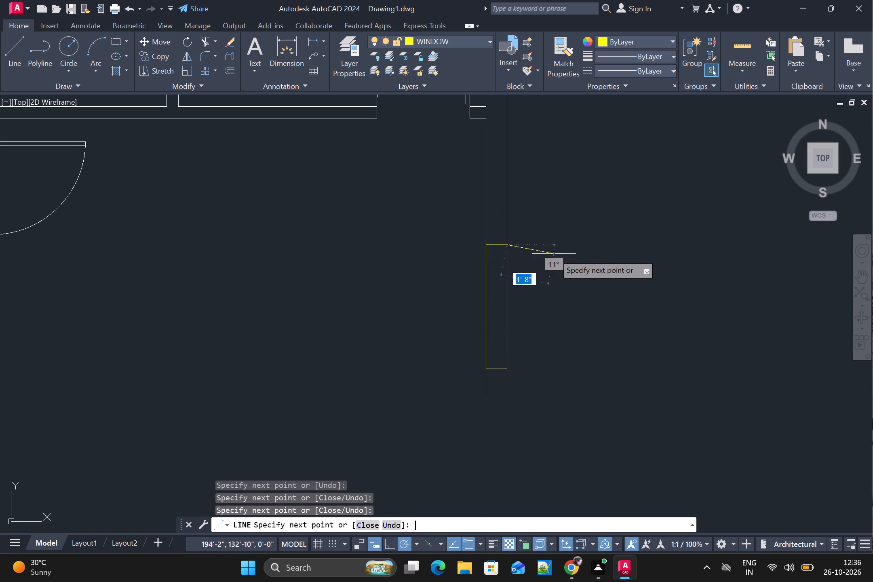
Draw a window outline about 5'3" long by 9" wide in the bottom exterior wall of the lower right room.
scroll(538, 272, down, 3)
key(space)
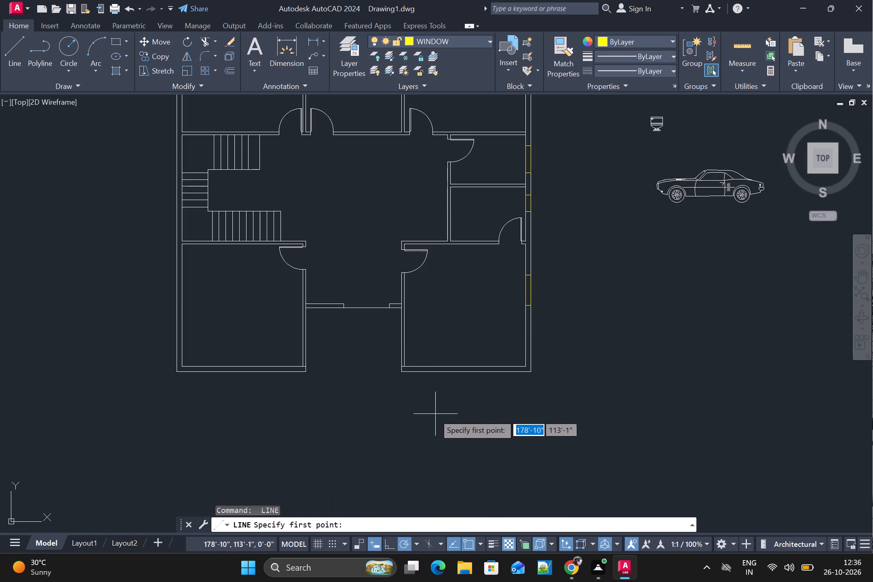
scroll(431, 368, up, 3)
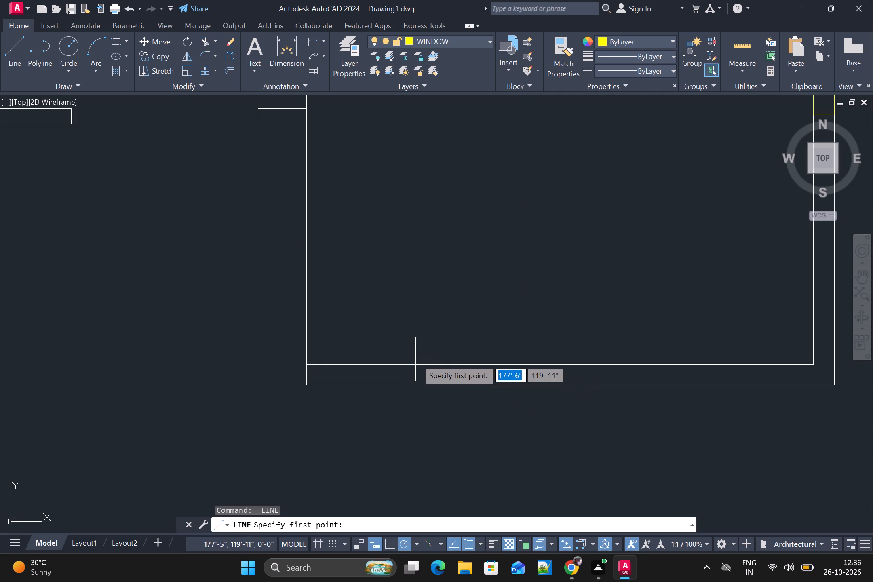
click(418, 365)
click(418, 380)
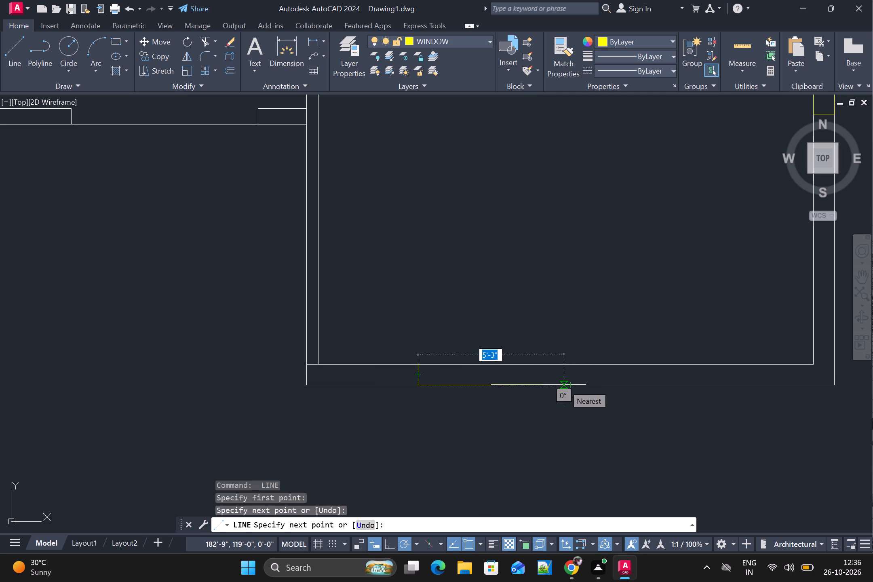
click(564, 385)
click(561, 360)
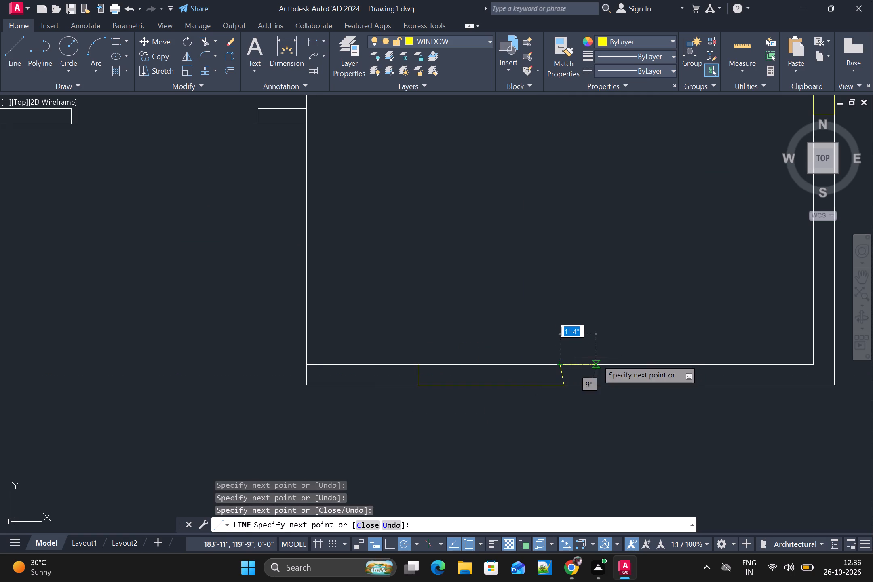
key(ctrl+z)
click(563, 366)
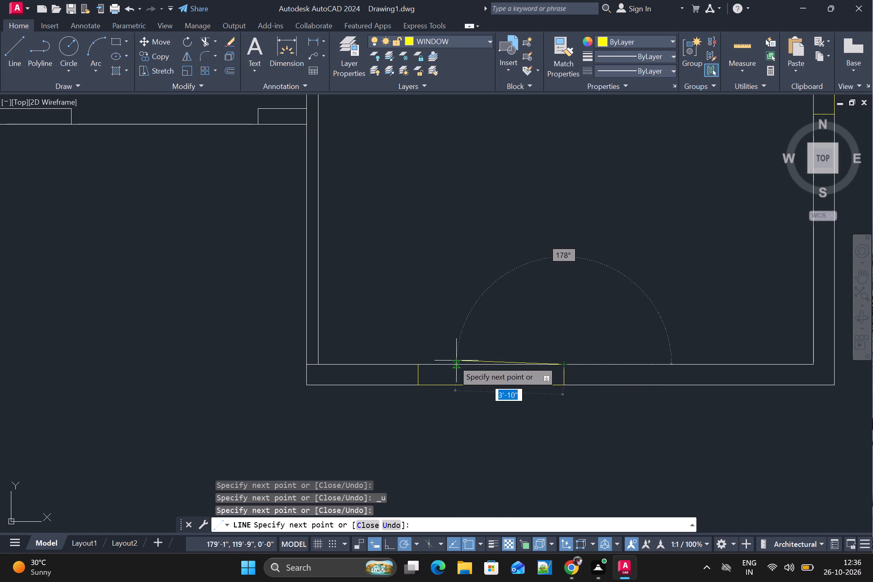
click(422, 365)
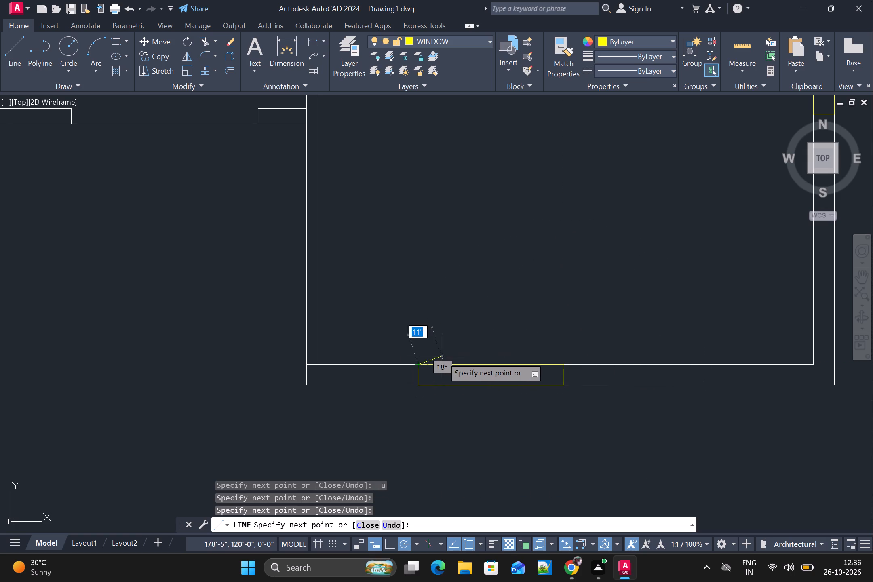
key(space)
Draw a window outline about 5'10" long by 9" wide in the bottom exterior wall of the lower left room.
scroll(485, 372, down, 2)
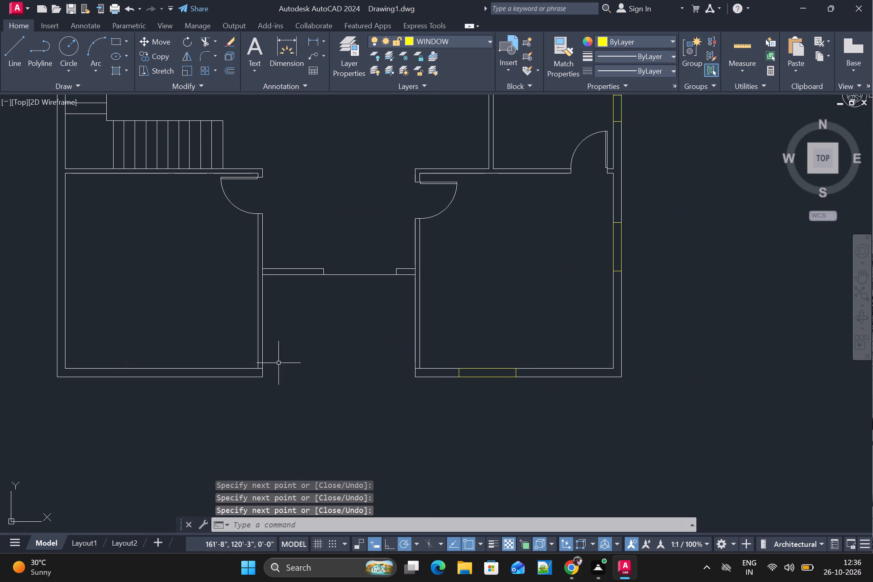
key(space)
scroll(251, 374, down, 1)
scroll(148, 382, up, 2)
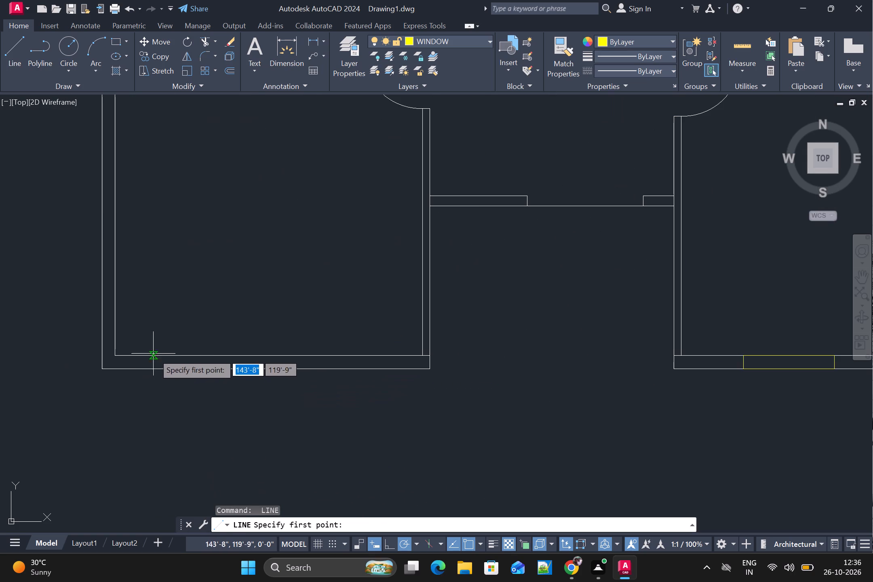
click(184, 356)
click(181, 368)
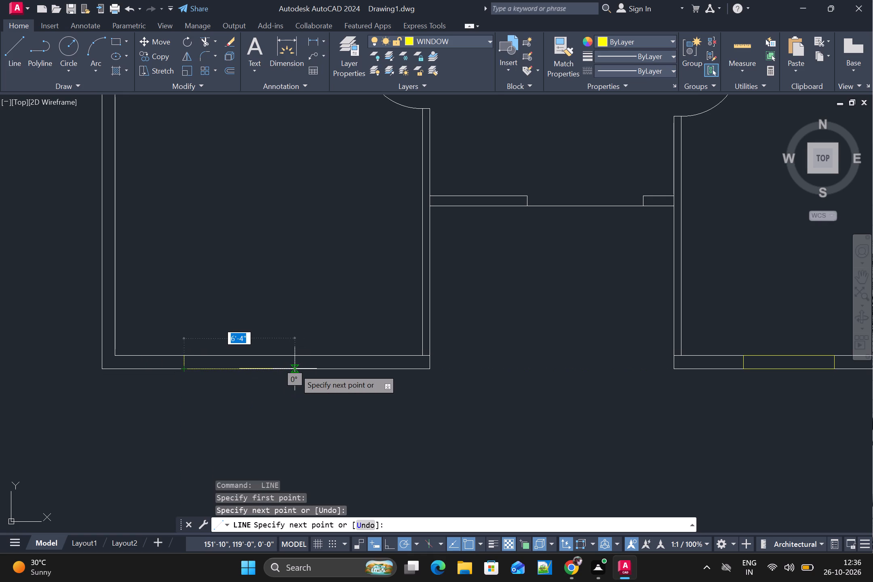
click(286, 370)
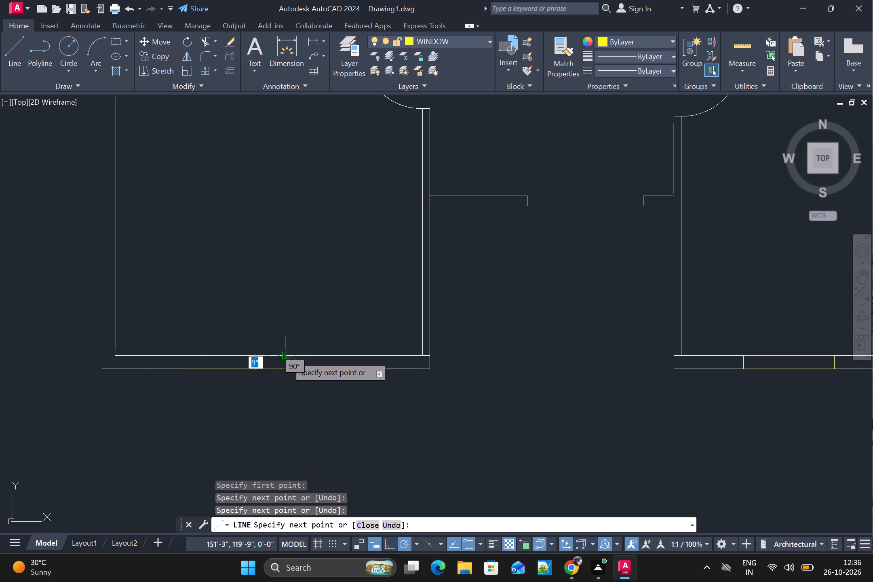
click(286, 355)
click(178, 354)
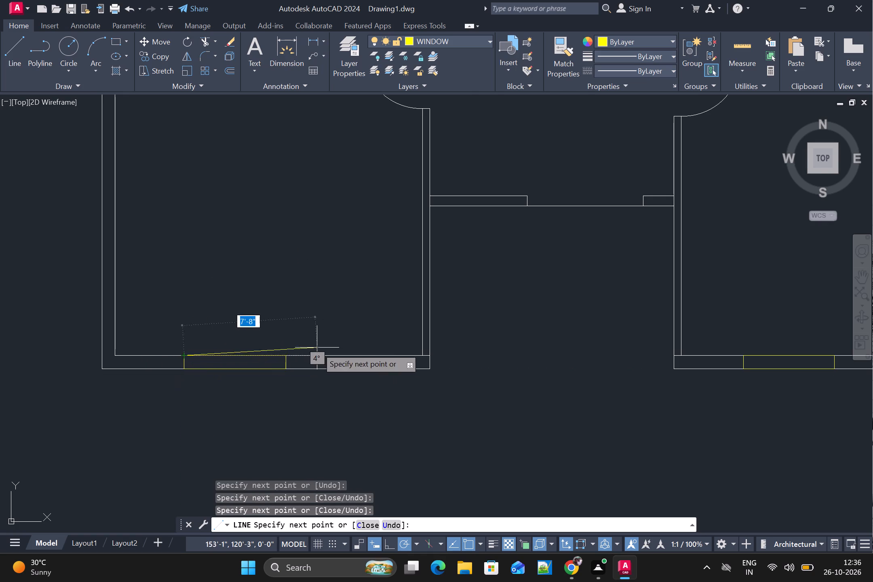
key(space)
Draw a window outline about 4' long by 9" wide in the left exterior wall of the lower left room.
scroll(321, 350, down, 2)
key(space)
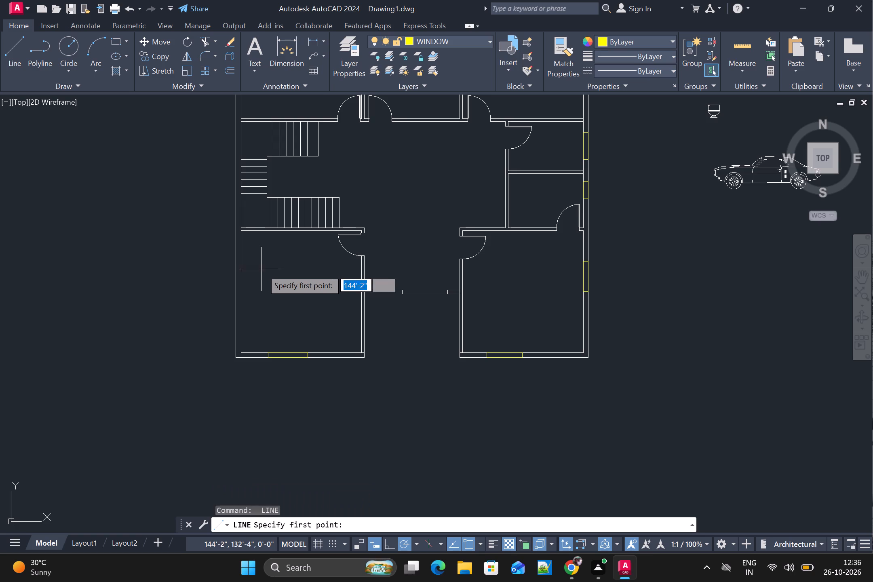
scroll(237, 279, up, 2)
click(246, 253)
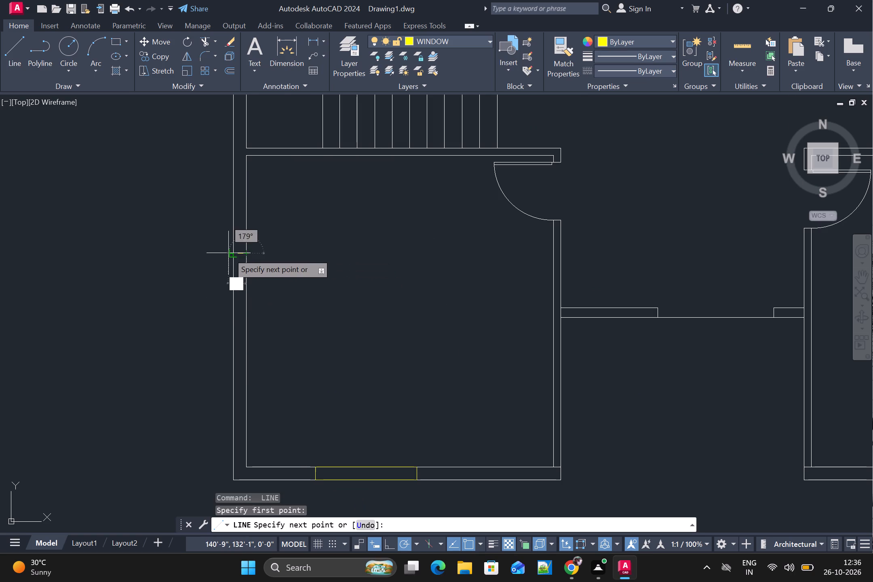
click(228, 253)
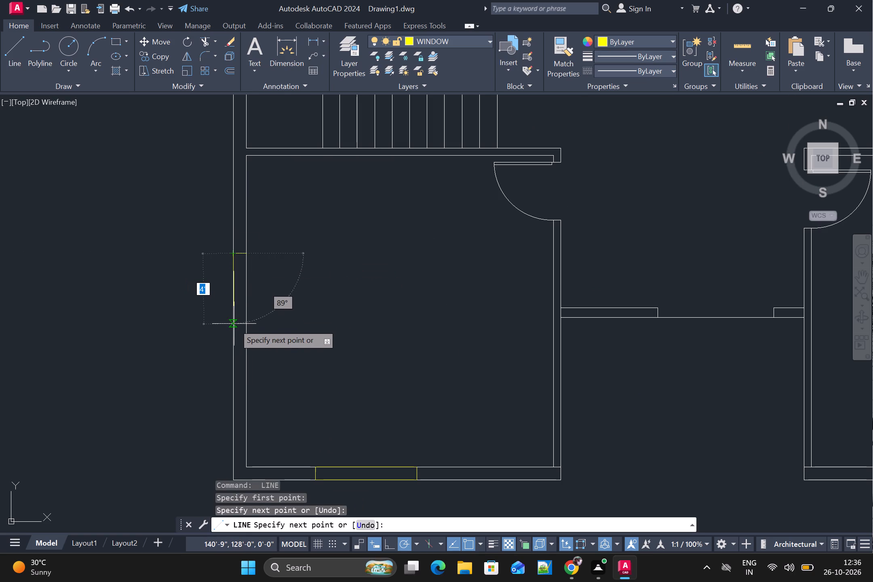
click(234, 324)
drag(248, 323, 247, 316)
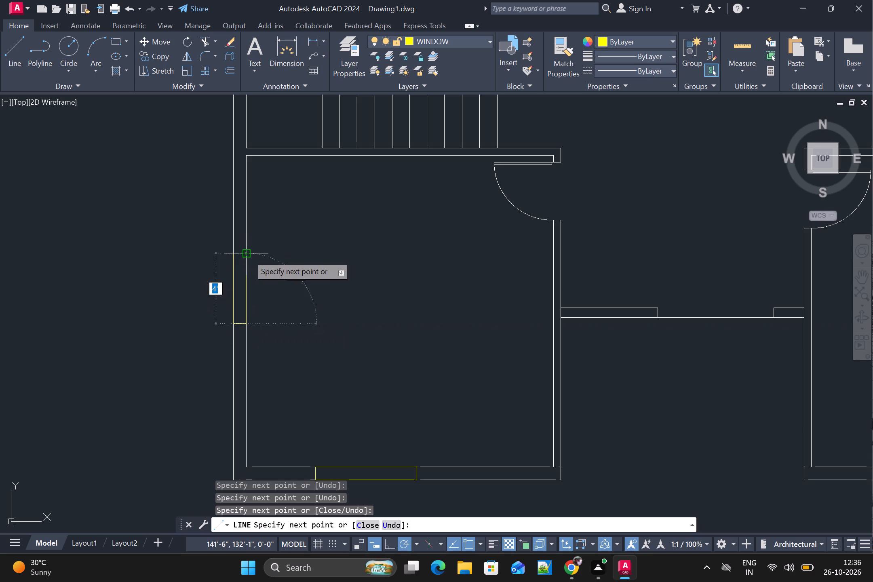
click(248, 255)
key(space)
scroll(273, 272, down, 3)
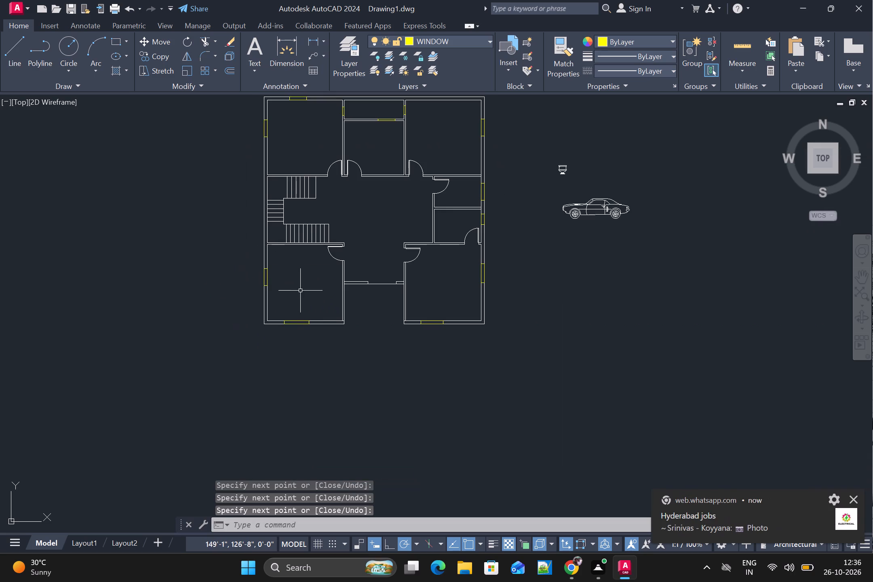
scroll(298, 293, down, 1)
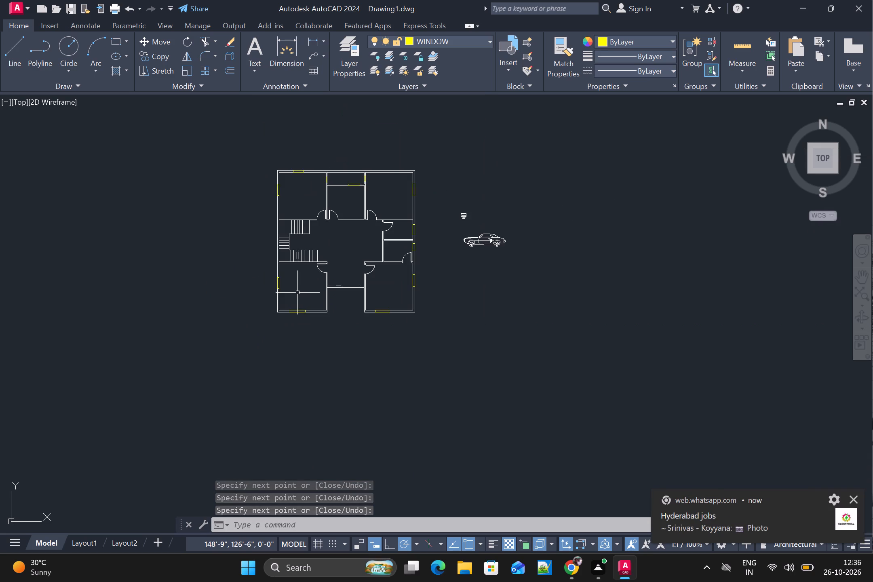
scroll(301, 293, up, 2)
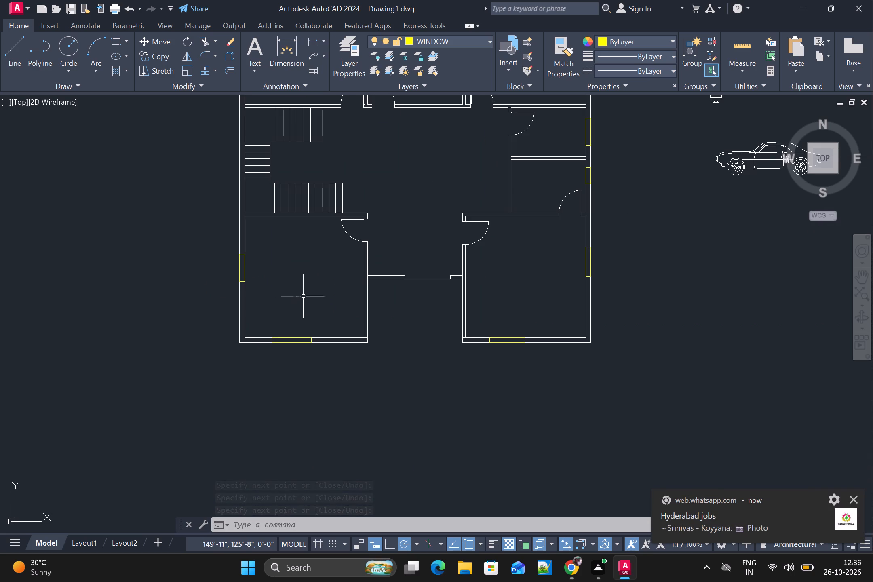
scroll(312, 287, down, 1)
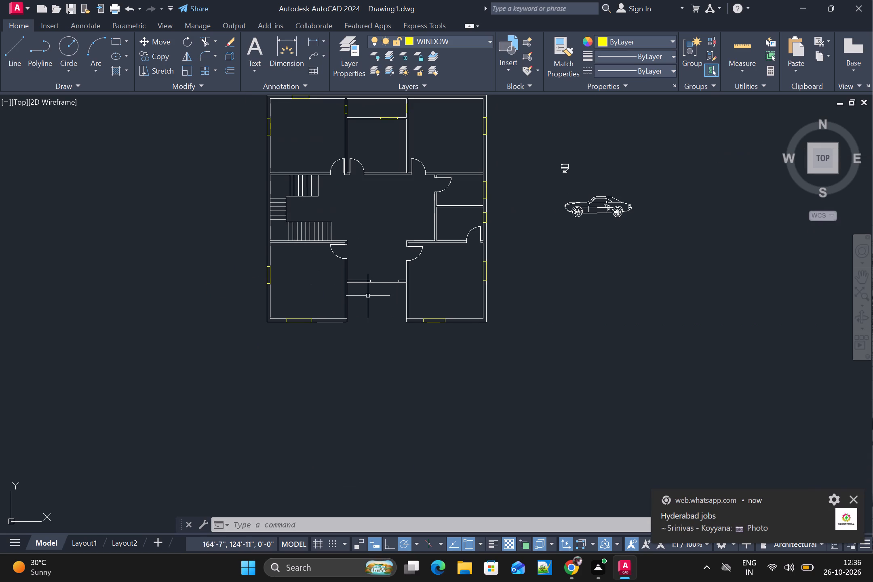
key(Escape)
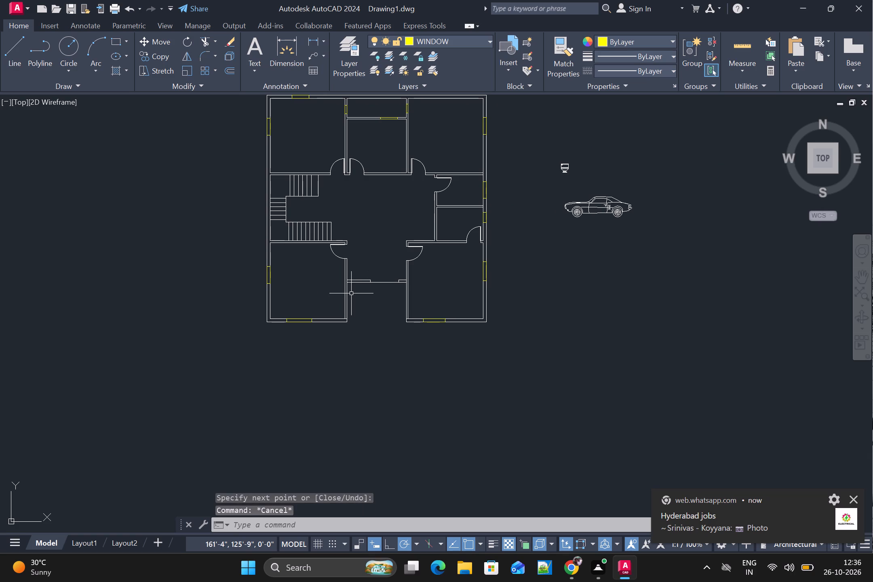
Offset two lengthwise inner lines, using the Through option, inside the right-wall window of the upper small room on the right side.
key(o)
key(Return)
key(t)
key(Return)
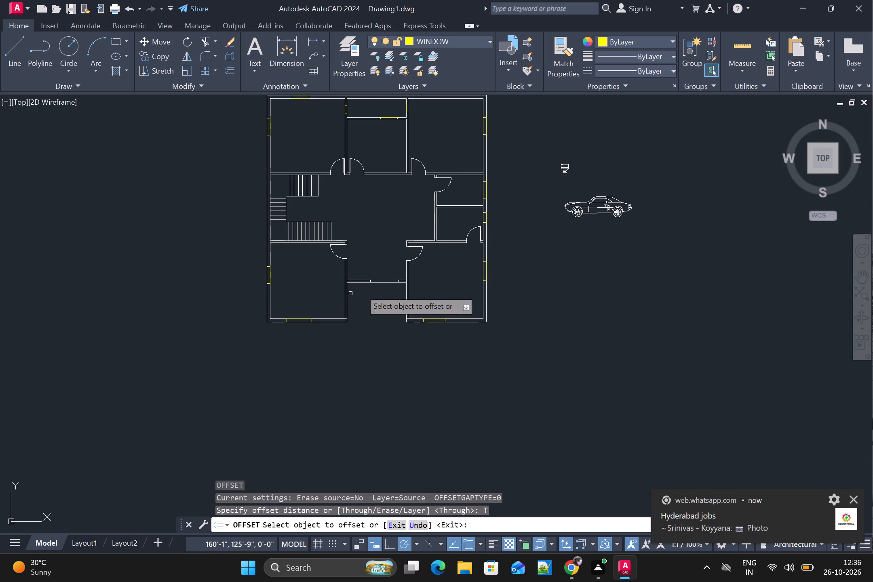
scroll(469, 205, up, 2)
scroll(532, 179, up, 2)
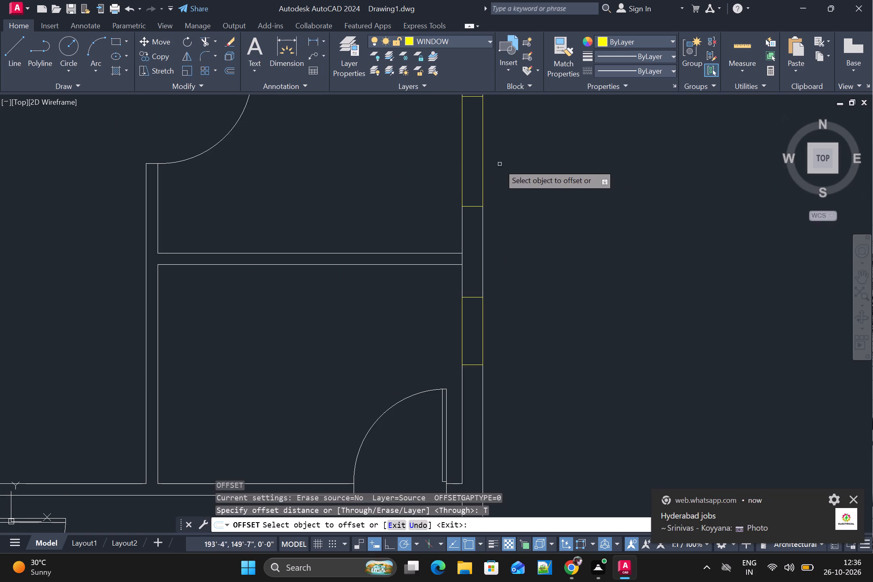
click(483, 164)
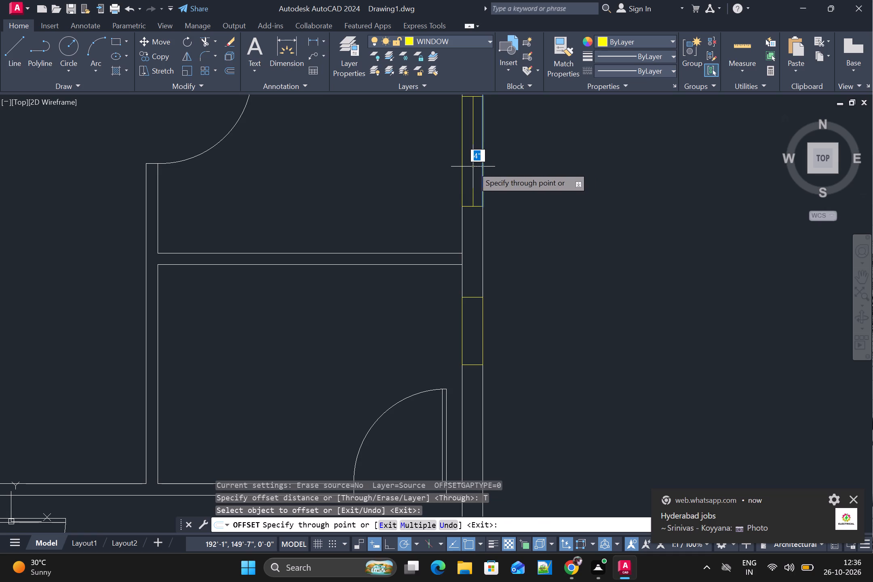
scroll(474, 166, up, 2)
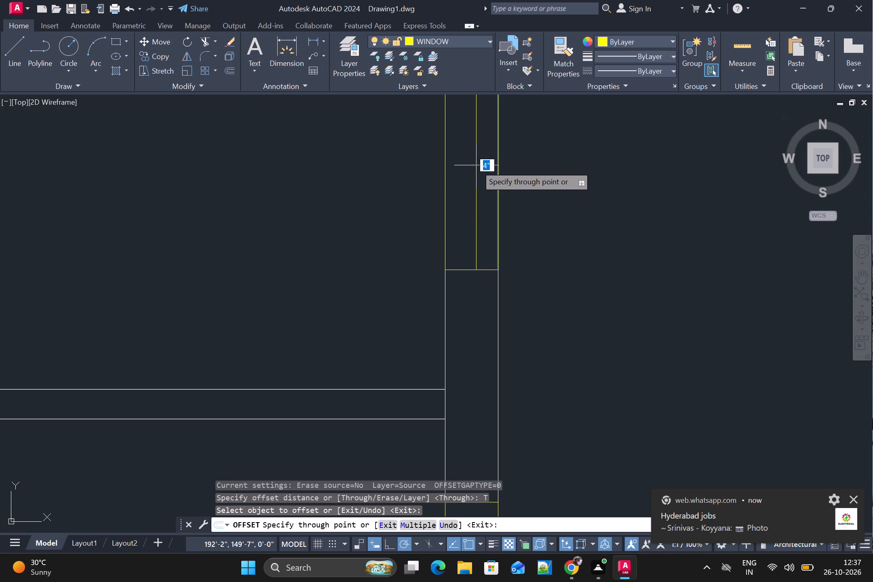
double_click(477, 165)
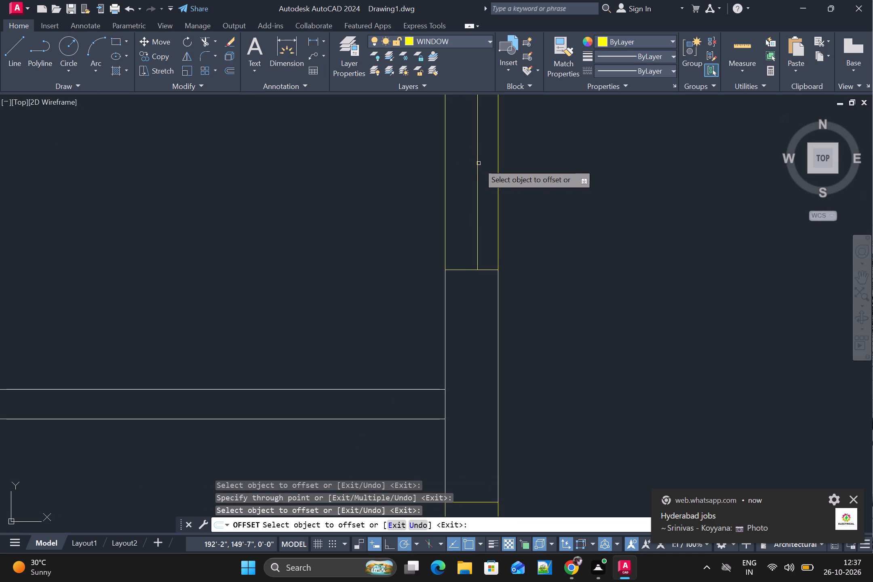
click(475, 163)
click(477, 164)
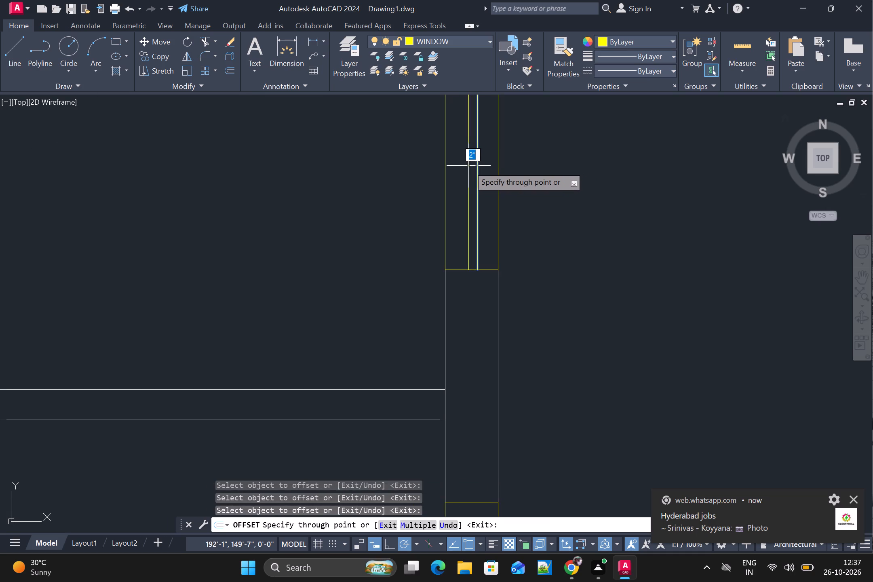
click(460, 167)
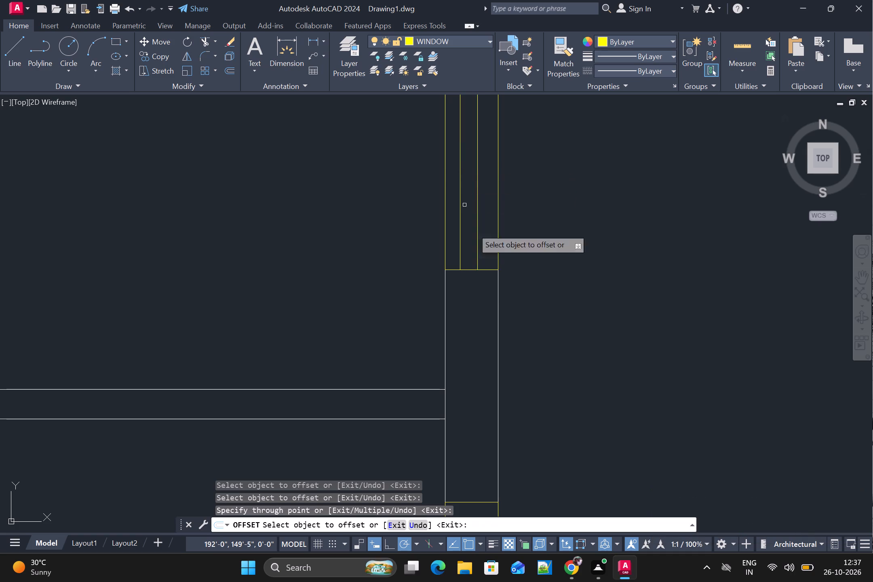
Offset two lengthwise inner lines through points inside the right-wall window of the lower small room.
scroll(487, 296, down, 4)
scroll(479, 422, up, 2)
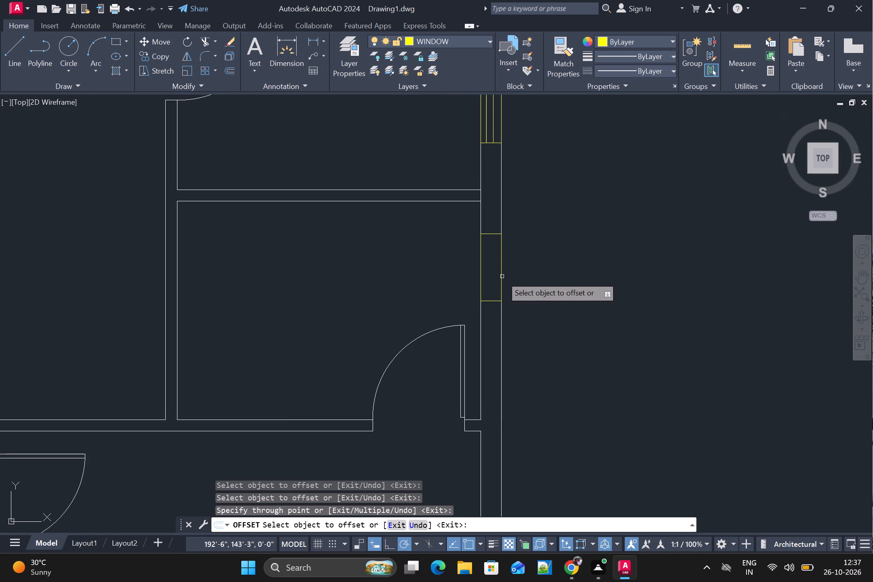
click(502, 276)
double_click(493, 275)
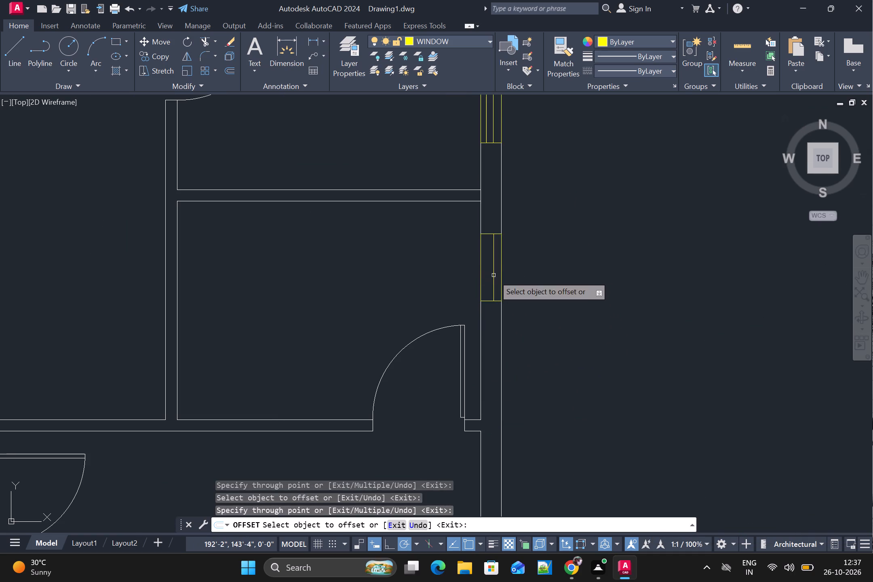
click(486, 276)
scroll(493, 283, down, 3)
scroll(493, 265, up, 4)
scroll(500, 411, down, 2)
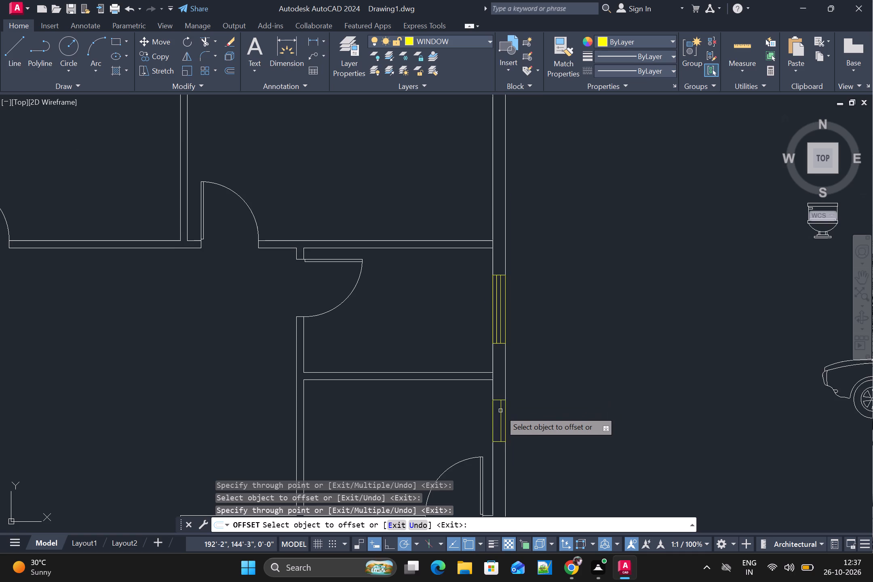
middle_drag(510, 416, 497, 321)
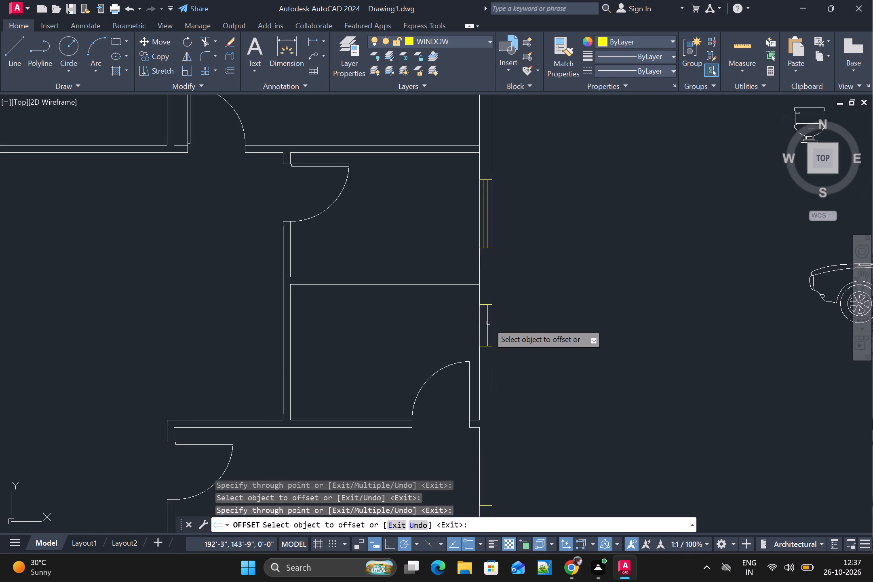
click(487, 323)
scroll(483, 322, up, 1)
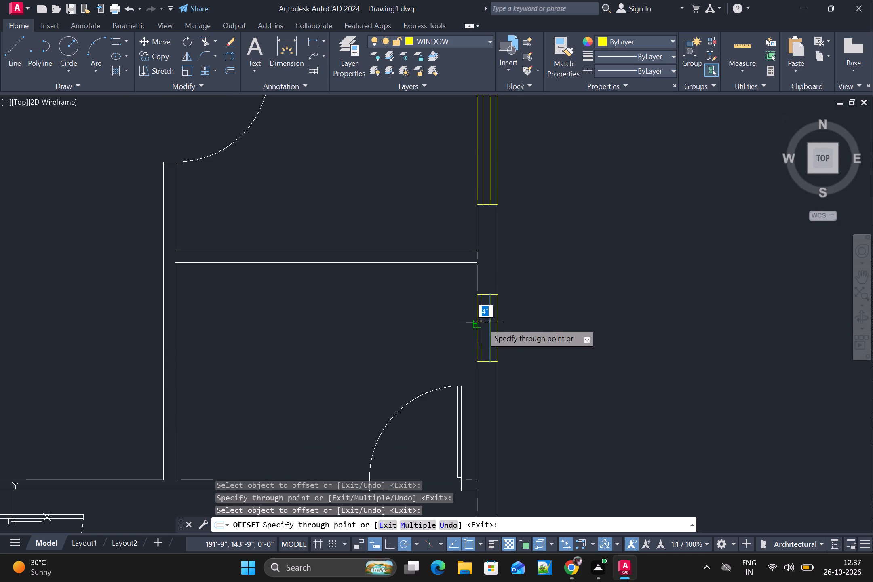
click(484, 322)
Offset two lengthwise inner lines through points inside the right exterior wall window of the lower right room.
scroll(491, 329, down, 3)
scroll(497, 432, up, 3)
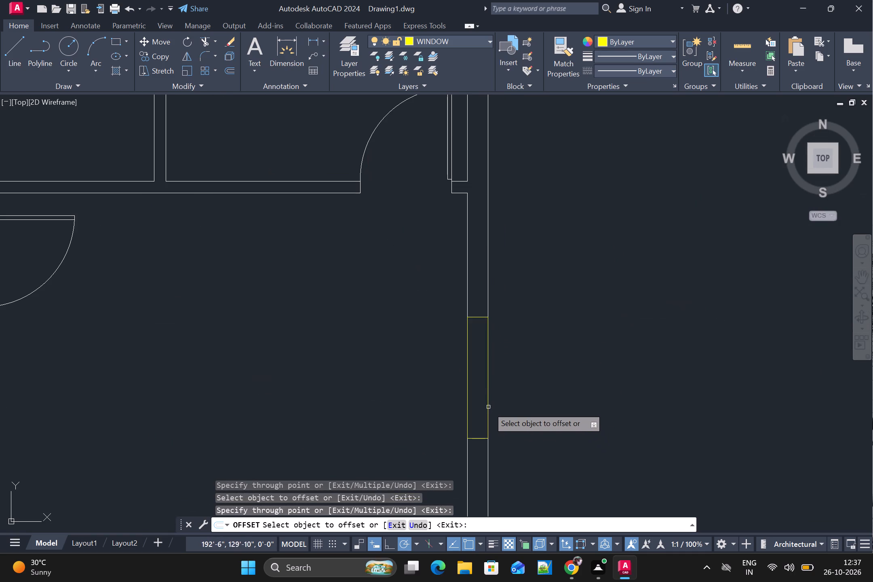
click(489, 396)
double_click(481, 396)
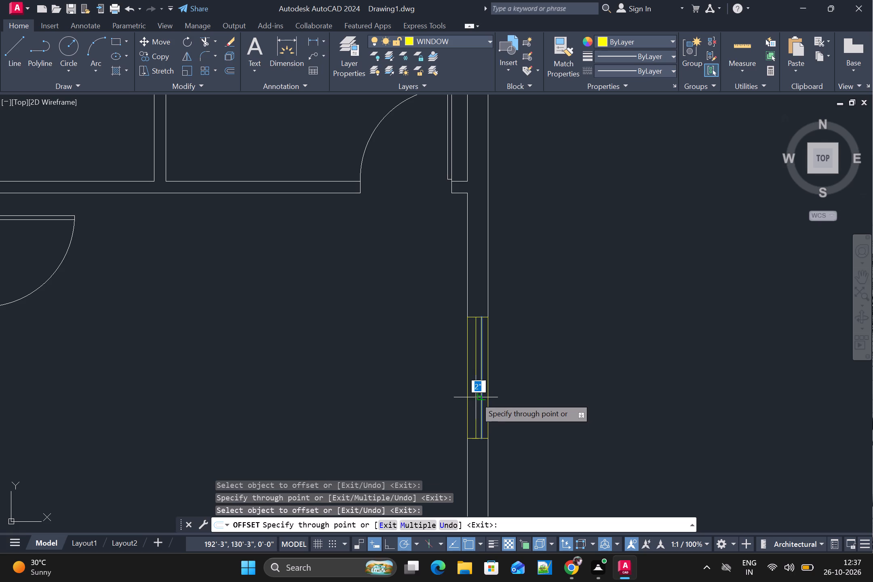
click(473, 398)
scroll(479, 400, down, 3)
scroll(487, 393, up, 4)
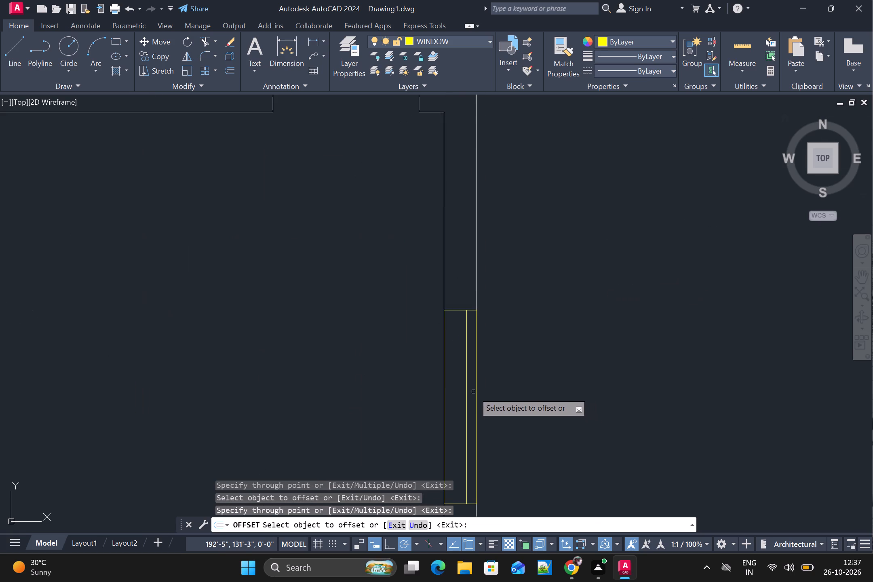
click(467, 394)
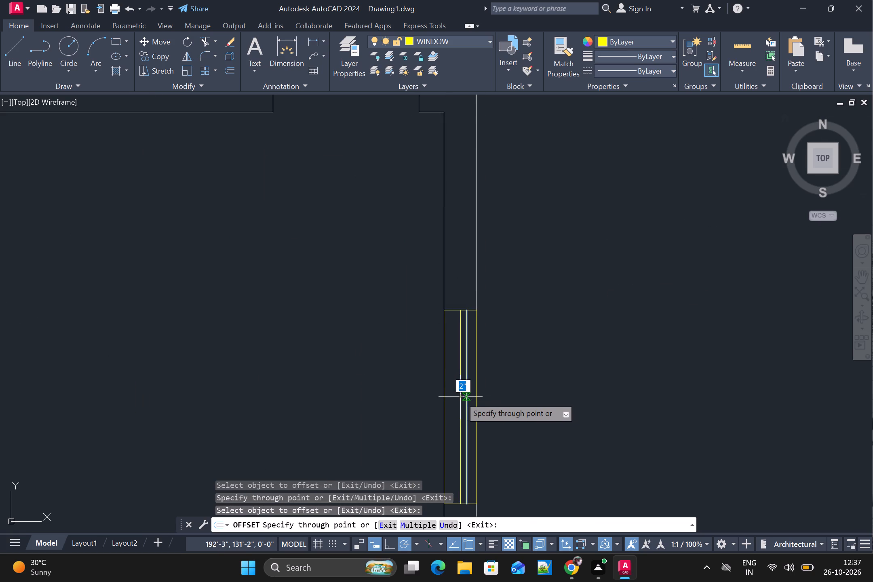
click(455, 398)
Offset two lengthwise inner lines through points inside the bottom exterior wall window of the lower right room.
scroll(462, 398, down, 5)
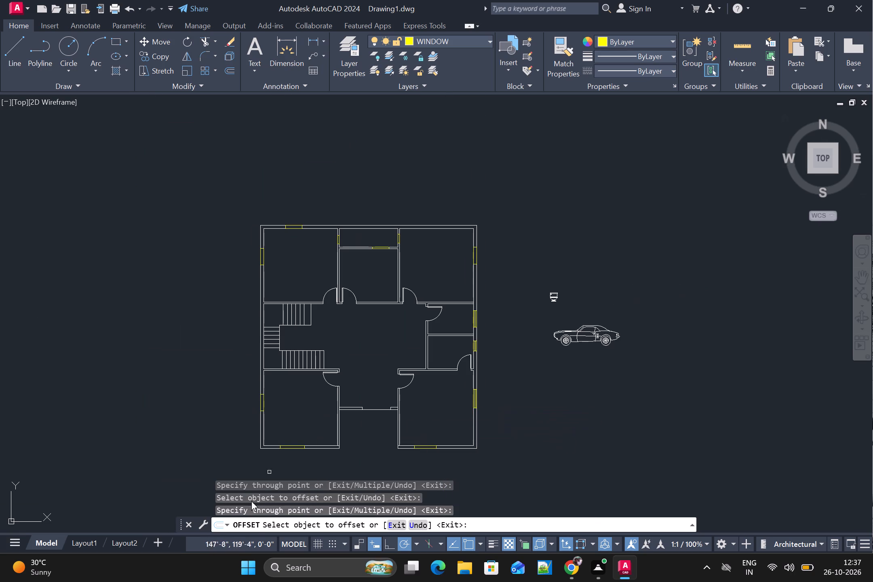
scroll(406, 455, up, 4)
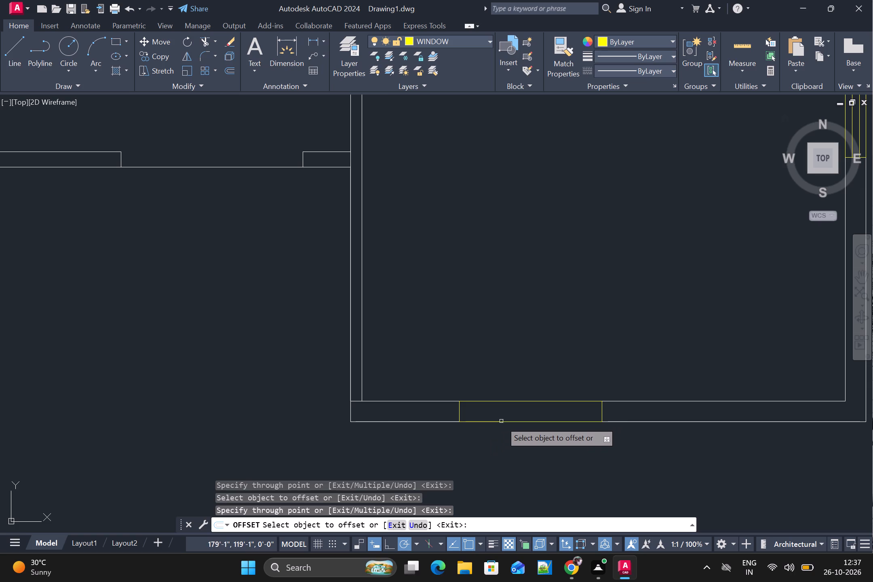
click(501, 423)
click(500, 416)
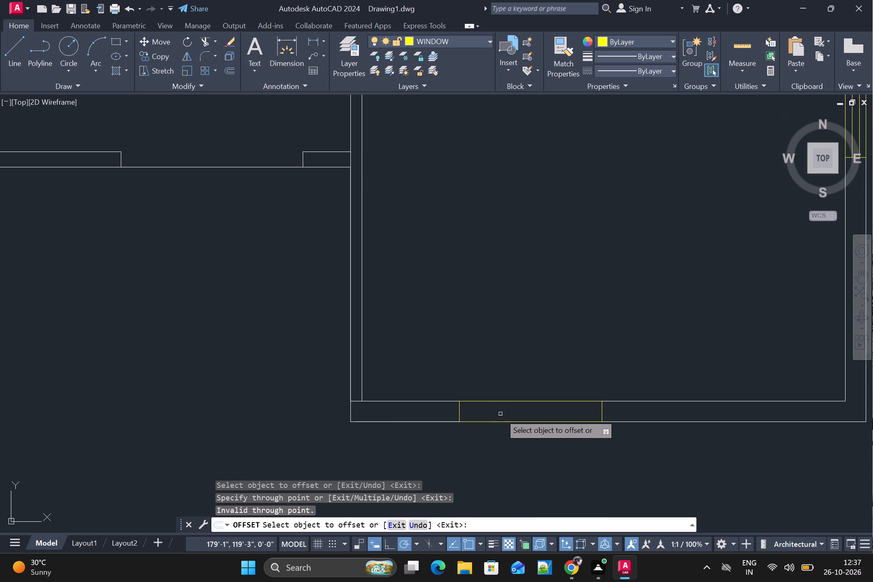
click(500, 414)
click(501, 424)
click(502, 416)
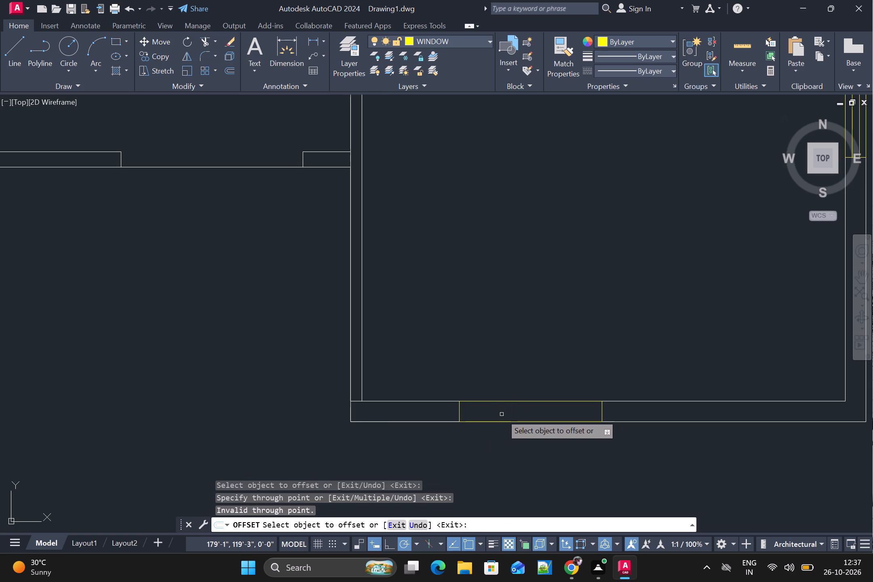
click(504, 402)
double_click(504, 408)
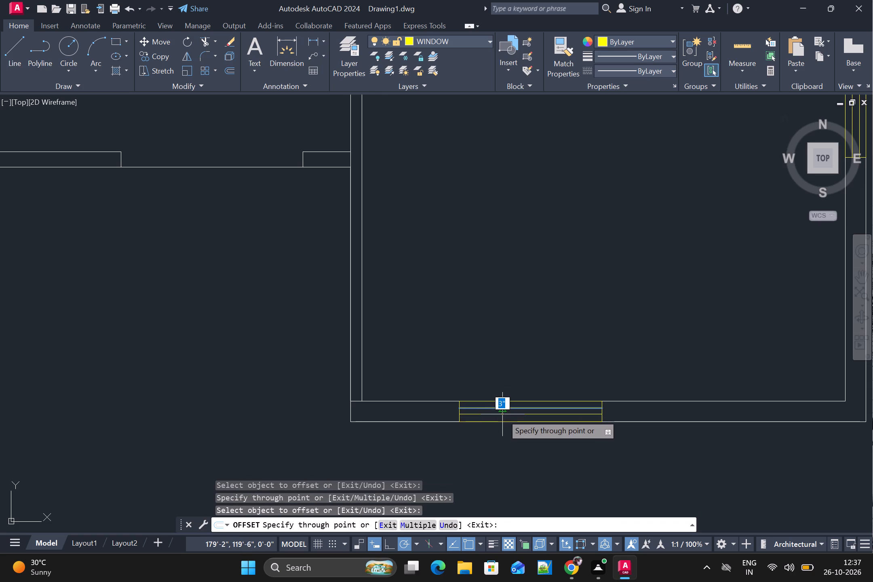
click(502, 414)
scroll(510, 426, down, 3)
scroll(508, 410, up, 4)
click(521, 489)
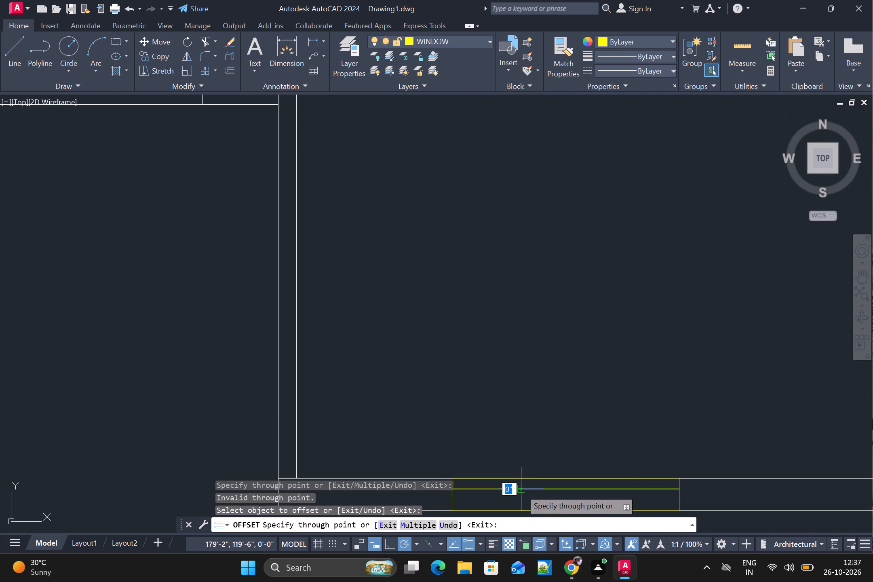
click(521, 502)
Offset two lengthwise inner lines through points inside the bottom exterior wall window of the lower left room.
scroll(519, 501, down, 3)
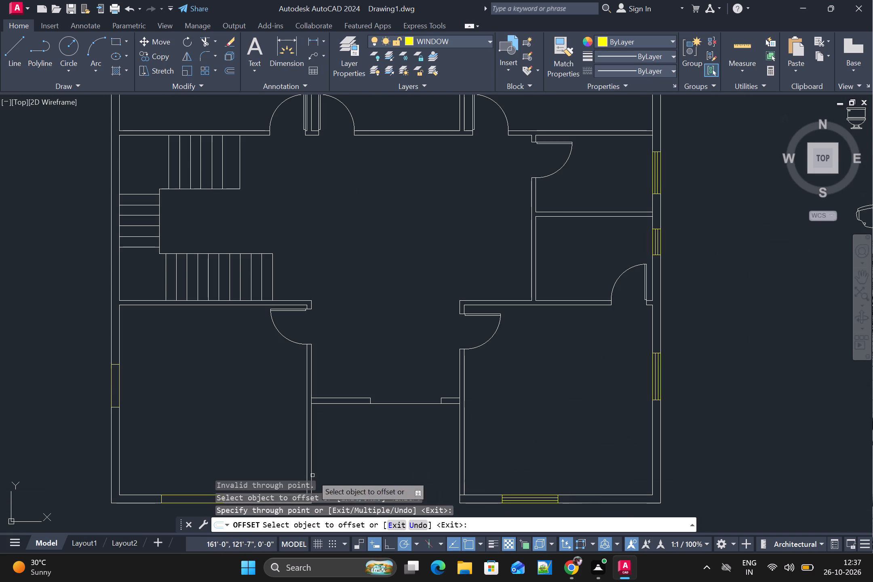
middle_drag(260, 451, 390, 322)
scroll(307, 387, up, 3)
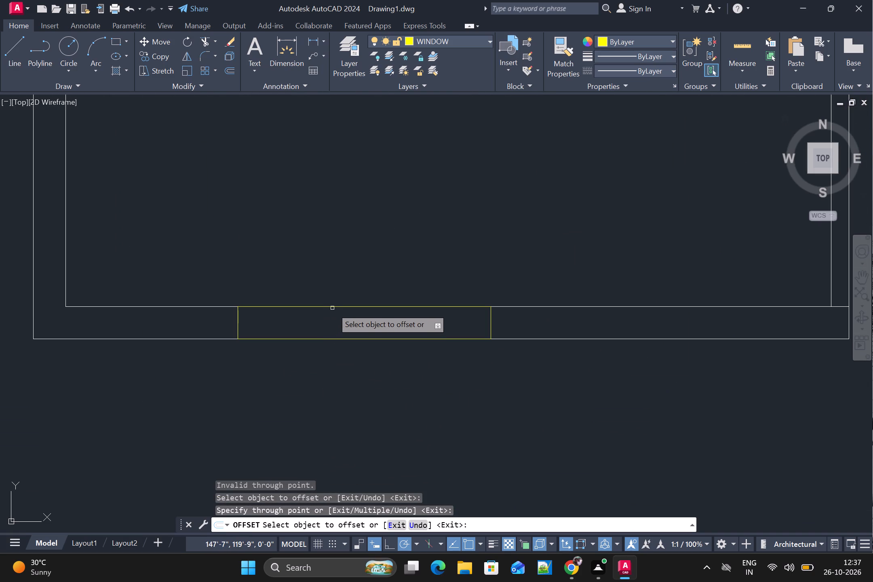
click(334, 307)
double_click(332, 318)
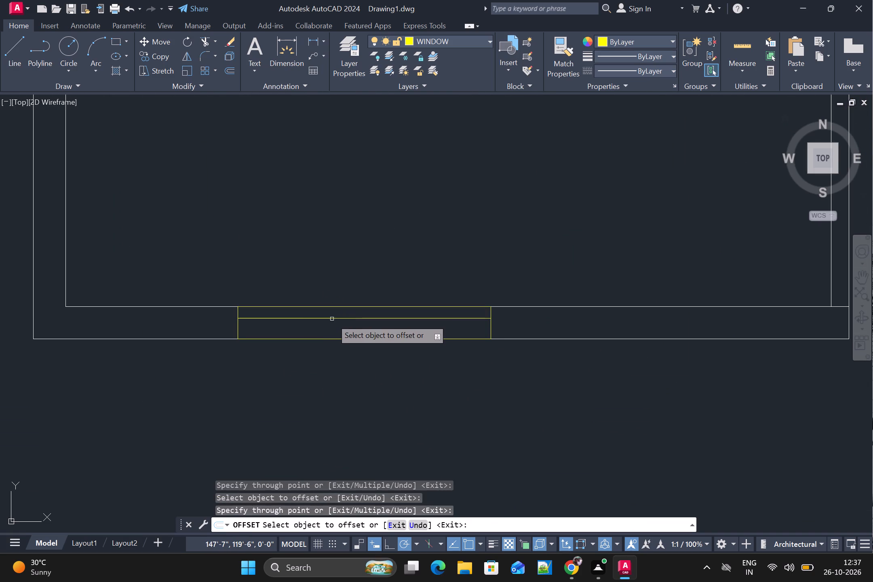
click(332, 331)
Offset two lengthwise inner lines through points inside the left exterior wall window of the lower left room.
scroll(354, 333, down, 3)
scroll(276, 199, up, 2)
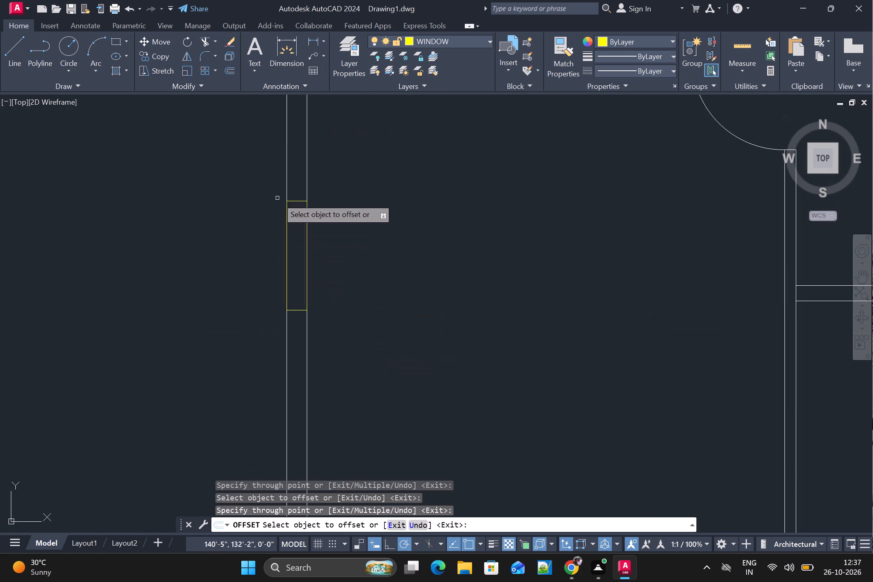
click(306, 245)
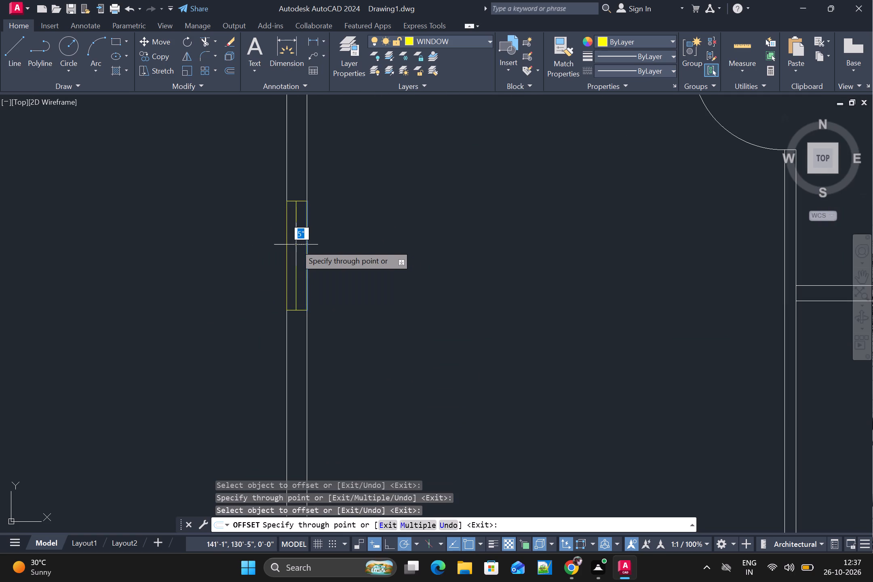
double_click(298, 245)
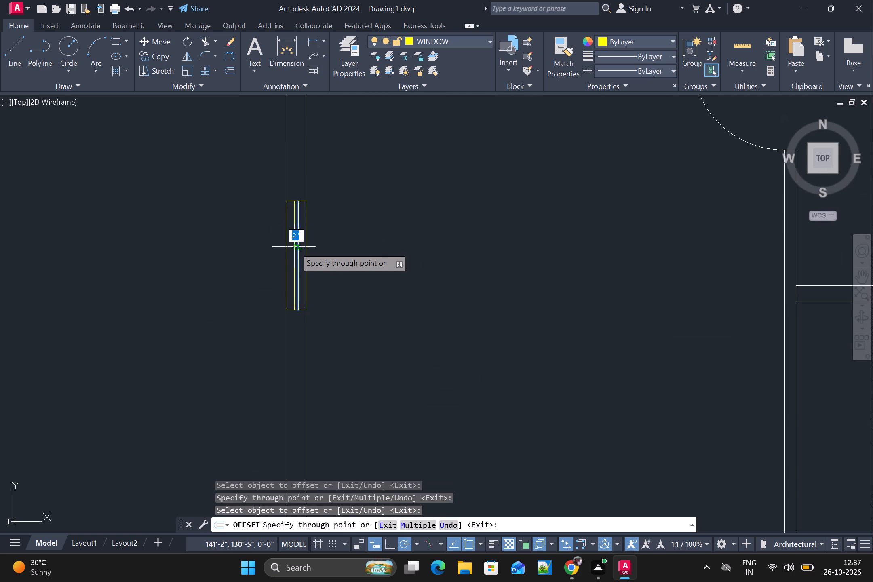
click(293, 247)
scroll(349, 264, down, 2)
scroll(333, 251, up, 7)
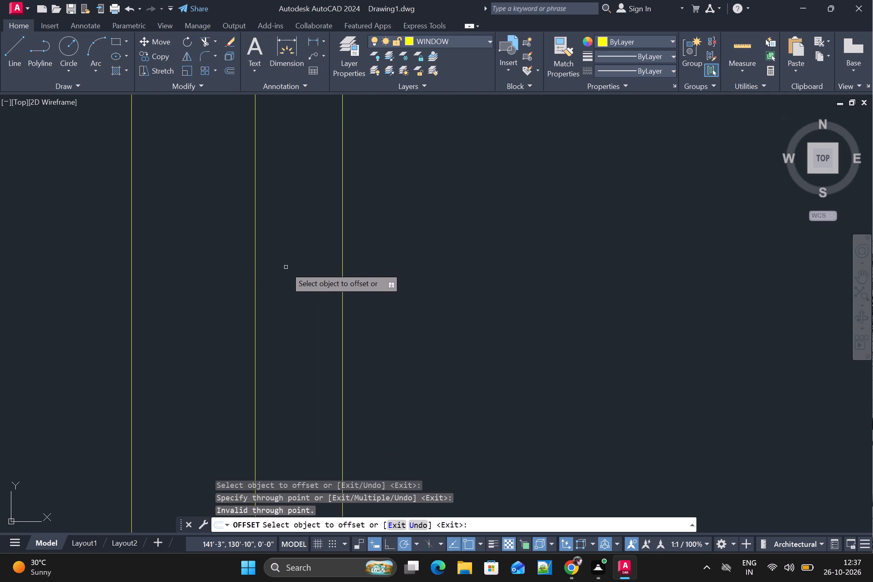
click(255, 278)
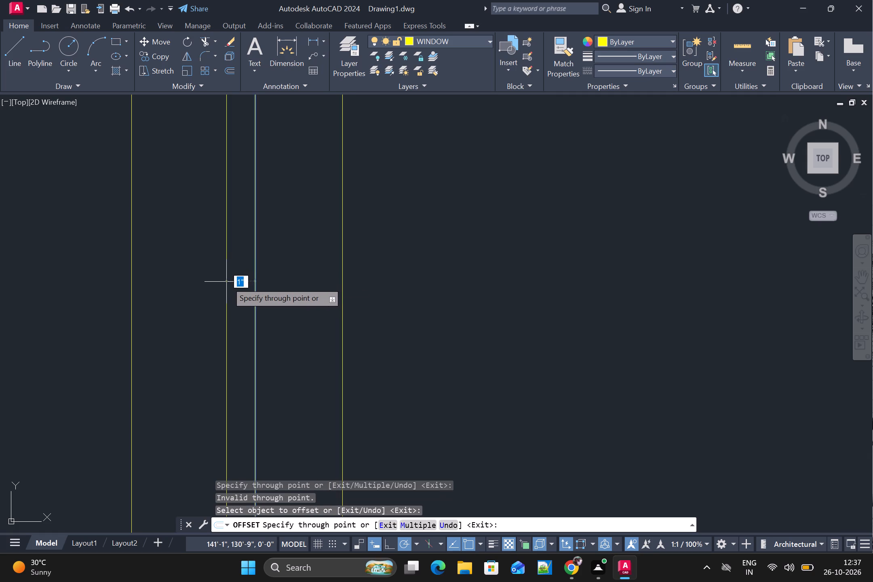
click(212, 282)
Offset two lengthwise inner lines through points inside the left exterior wall window of the upper left room.
scroll(262, 278, down, 5)
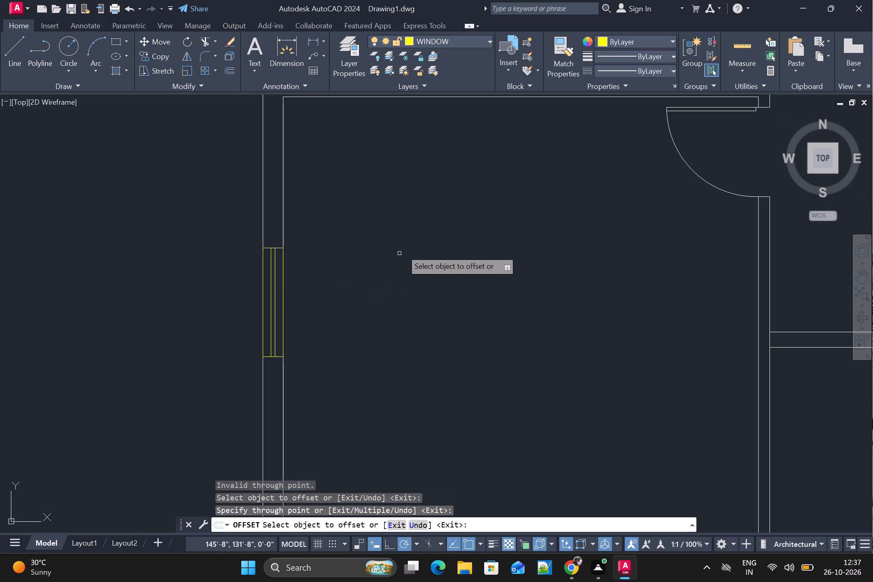
scroll(413, 230, down, 2)
middle_drag(411, 245, 401, 459)
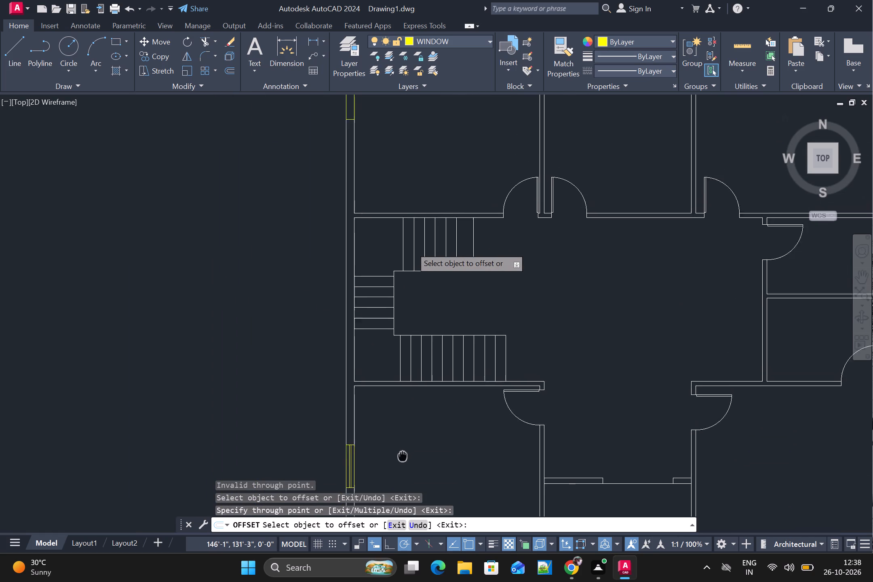
middle_drag(401, 459, 398, 490)
scroll(404, 166, down, 2)
middle_drag(450, 151, 415, 300)
scroll(345, 297, up, 3)
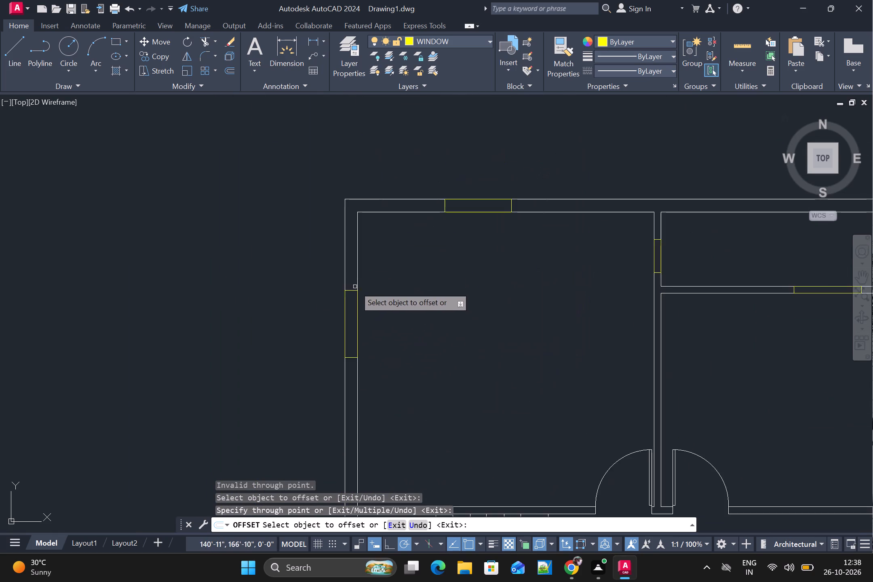
scroll(355, 286, up, 3)
scroll(343, 344, down, 1)
middle_drag(362, 354, 391, 225)
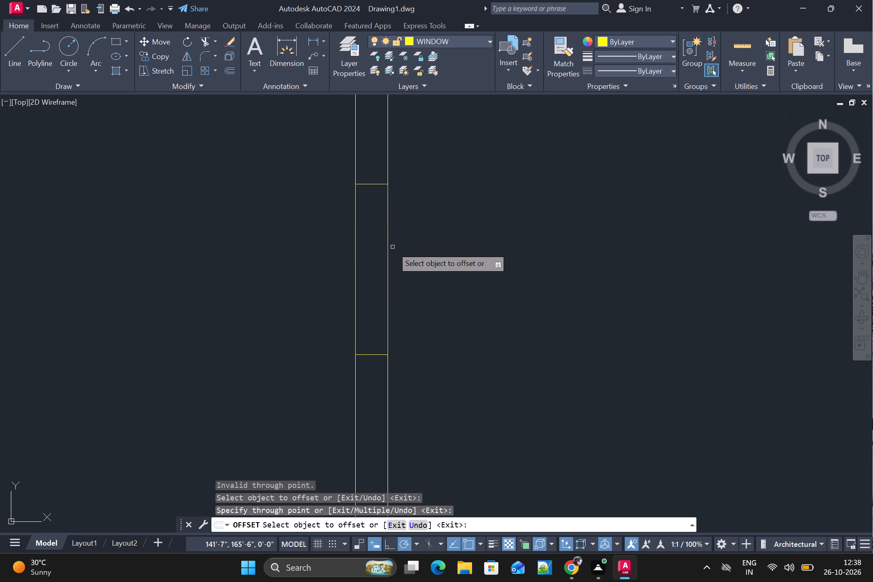
click(388, 245)
double_click(375, 245)
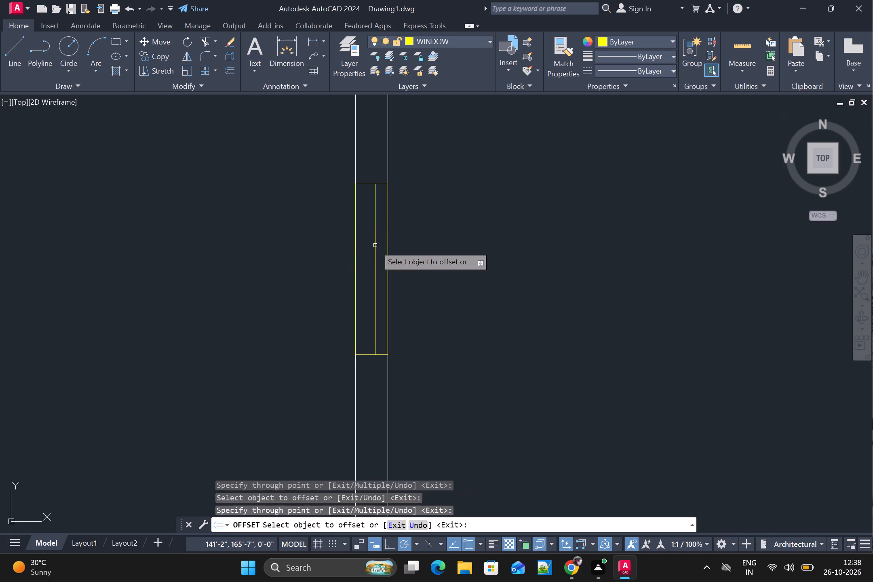
click(364, 246)
Offset two lengthwise inner lines through points inside the top exterior wall window of the upper left room.
scroll(447, 236, up, 1)
scroll(453, 236, down, 4)
scroll(491, 157, up, 3)
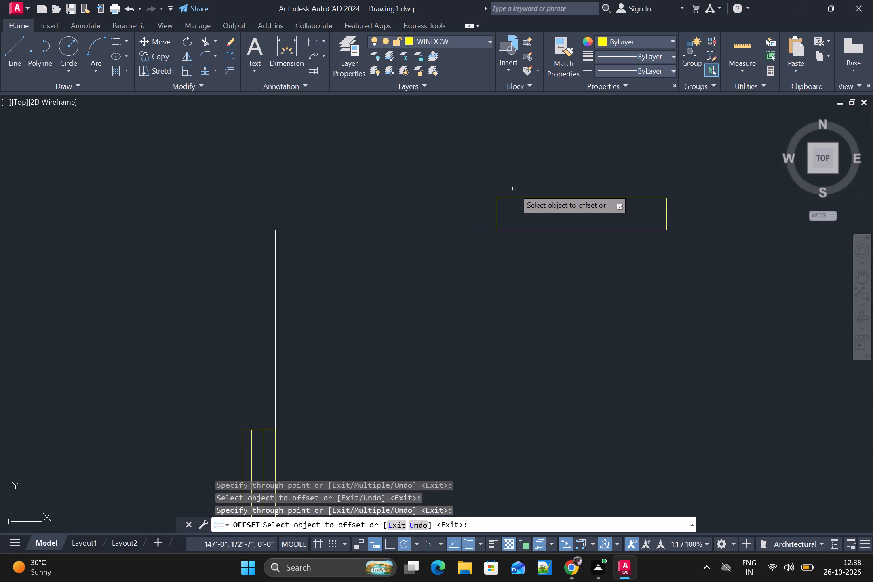
click(518, 196)
double_click(519, 209)
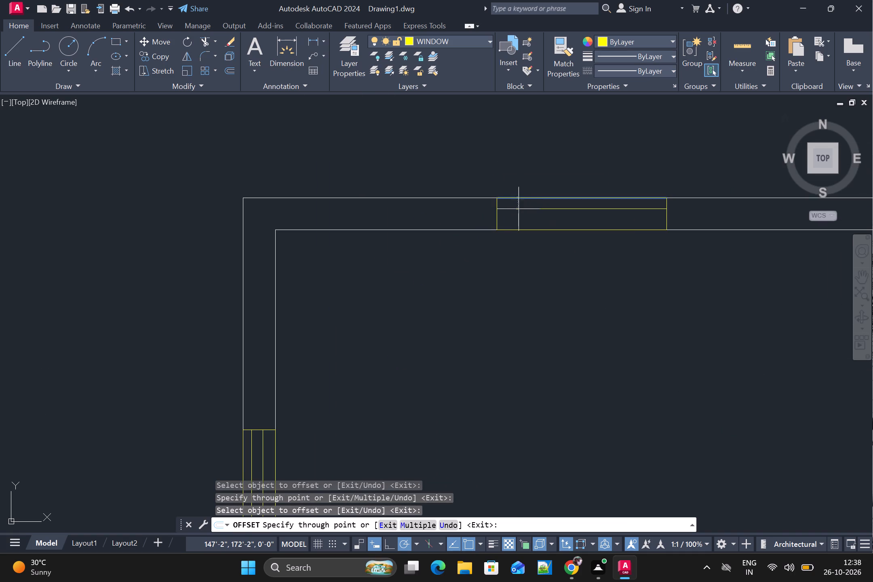
click(520, 219)
Offset two lengthwise inner lines inside the window between the upper left room and the narrow top middle room.
scroll(648, 251, down, 3)
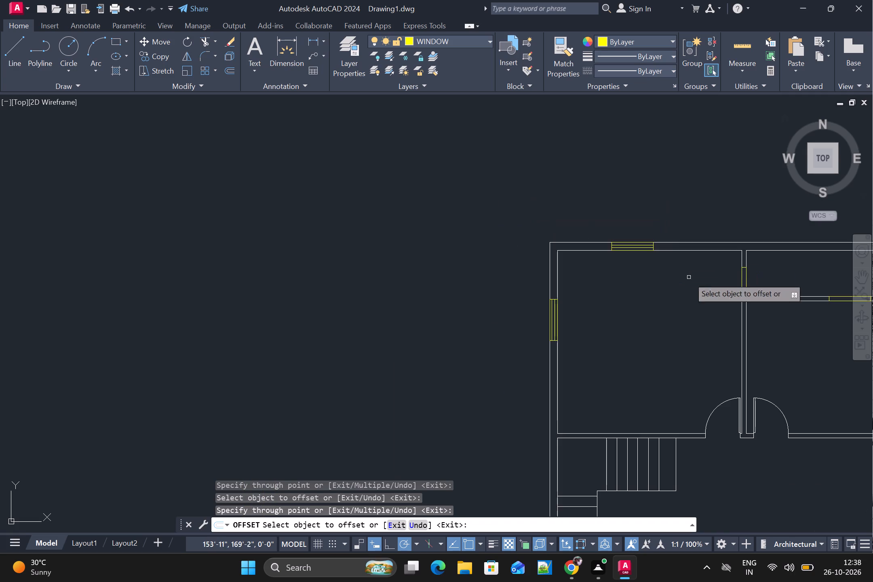
middle_drag(707, 279, 492, 286)
scroll(517, 277, up, 2)
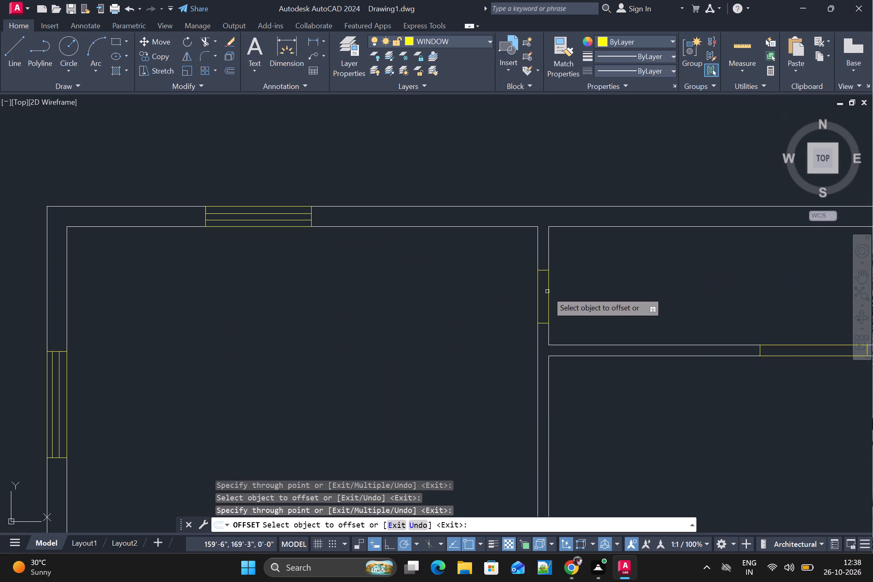
click(548, 291)
click(543, 292)
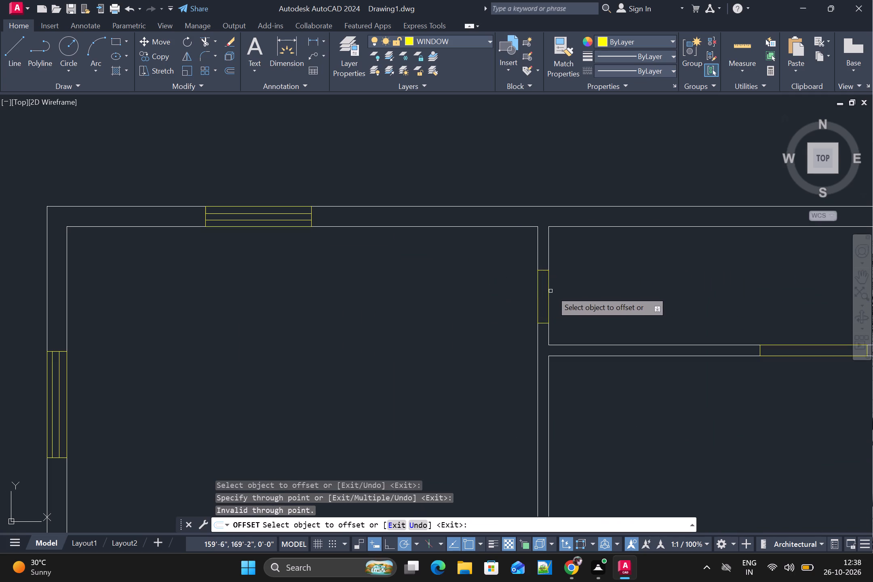
scroll(555, 290, up, 3)
click(530, 297)
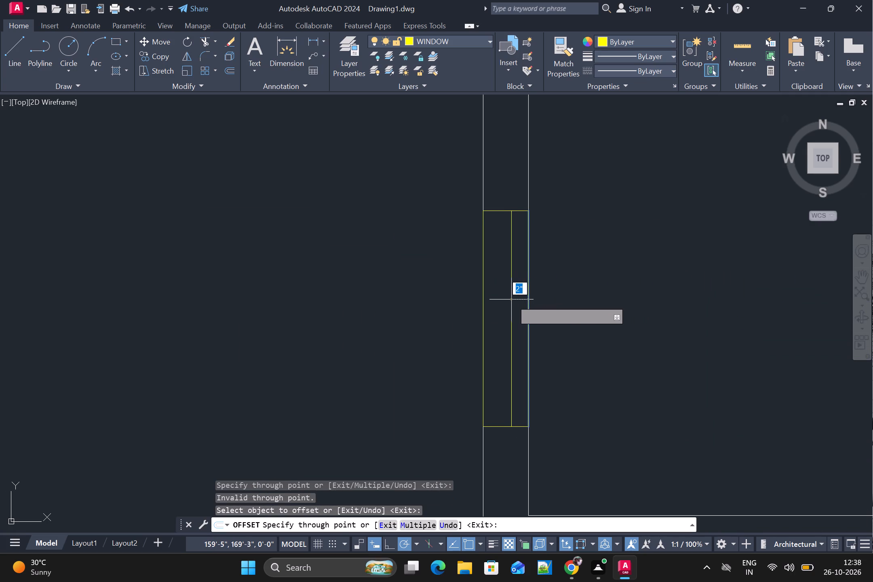
click(510, 301)
click(510, 301)
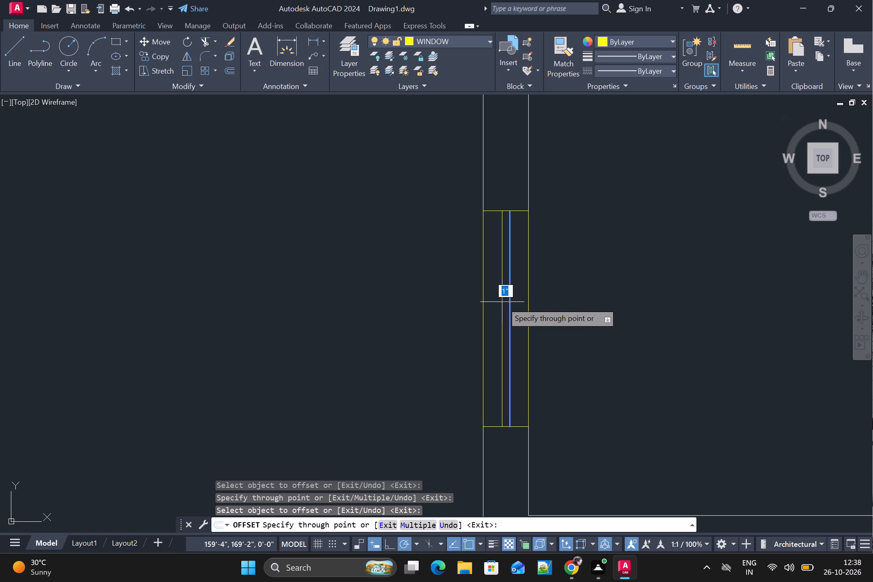
click(491, 302)
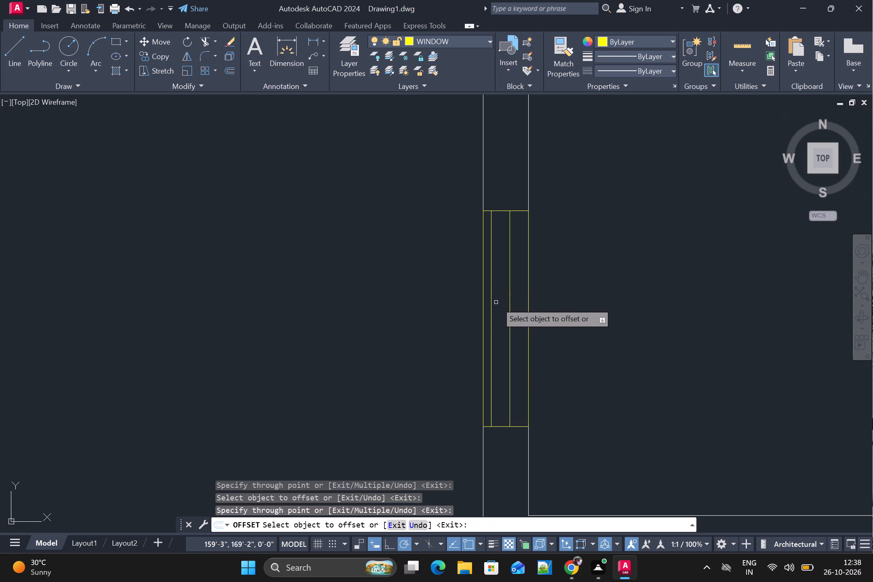
Offset two lengthwise inner lines inside the window in the wall below the narrow top middle room.
scroll(525, 305, down, 3)
scroll(721, 369, down, 3)
middle_drag(789, 409, 545, 374)
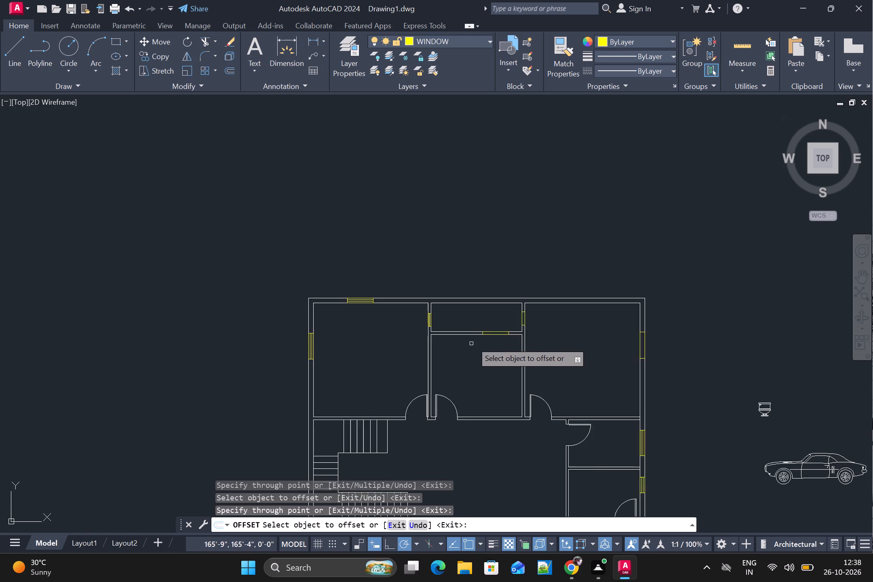
scroll(479, 337, up, 4)
scroll(540, 314, up, 1)
click(596, 308)
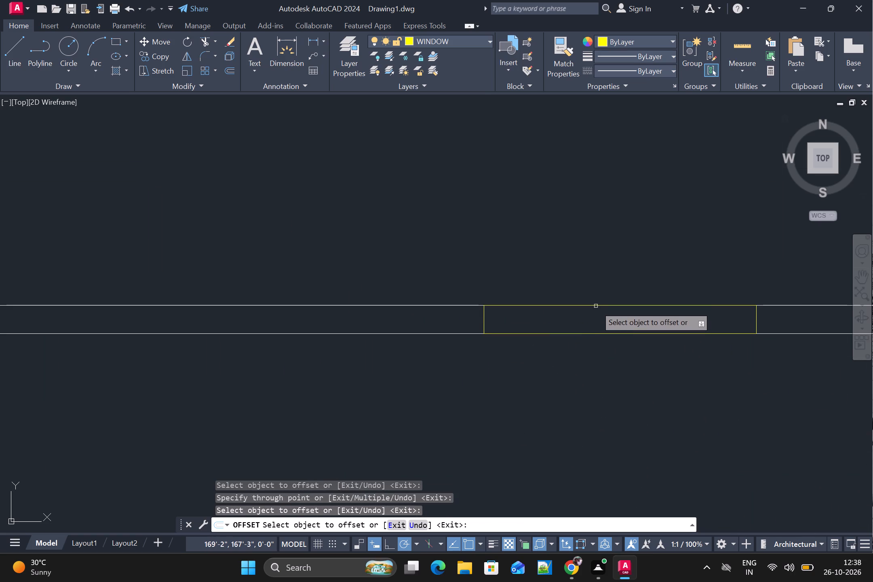
drag(596, 306, 596, 310)
double_click(595, 315)
click(595, 324)
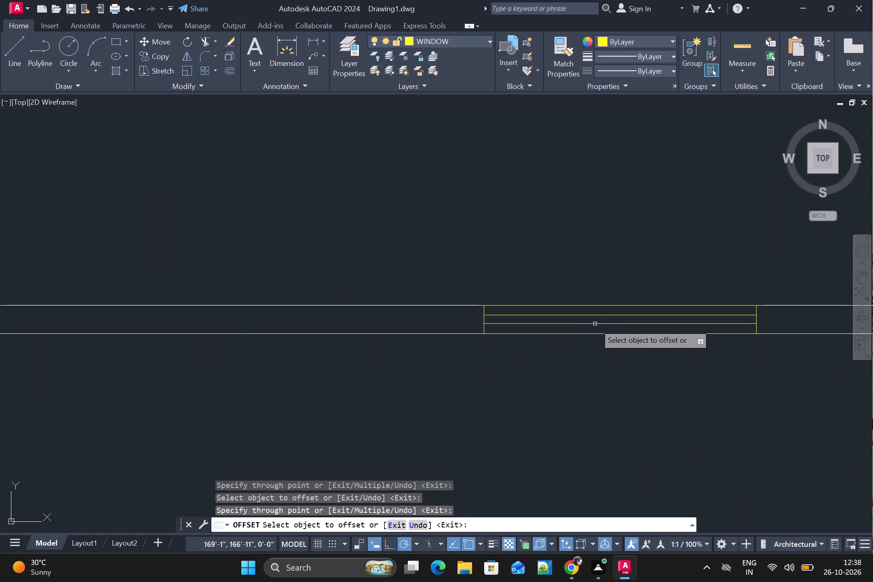
Offset two lengthwise inner lines inside the window between the narrow top middle room and the upper right room.
scroll(726, 337, down, 2)
middle_drag(738, 343, 563, 349)
scroll(655, 278, up, 3)
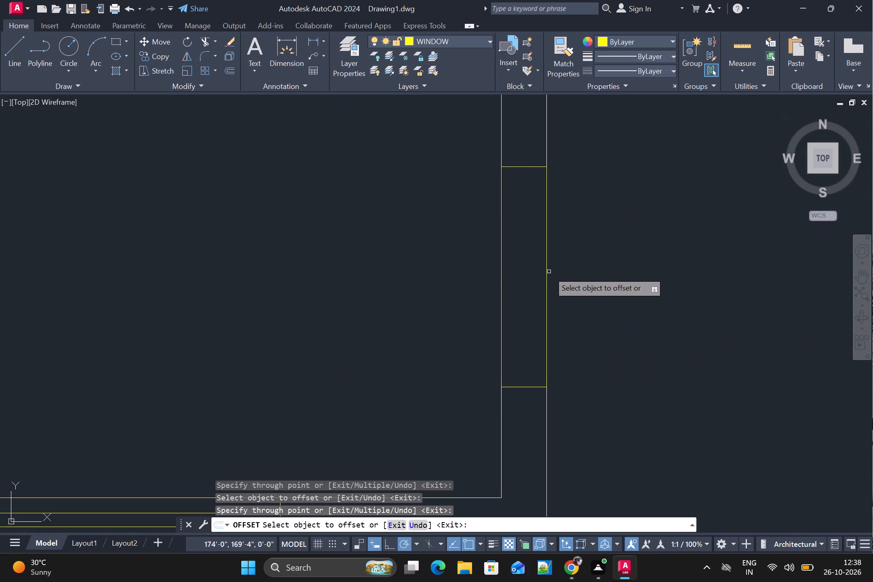
click(546, 272)
double_click(536, 276)
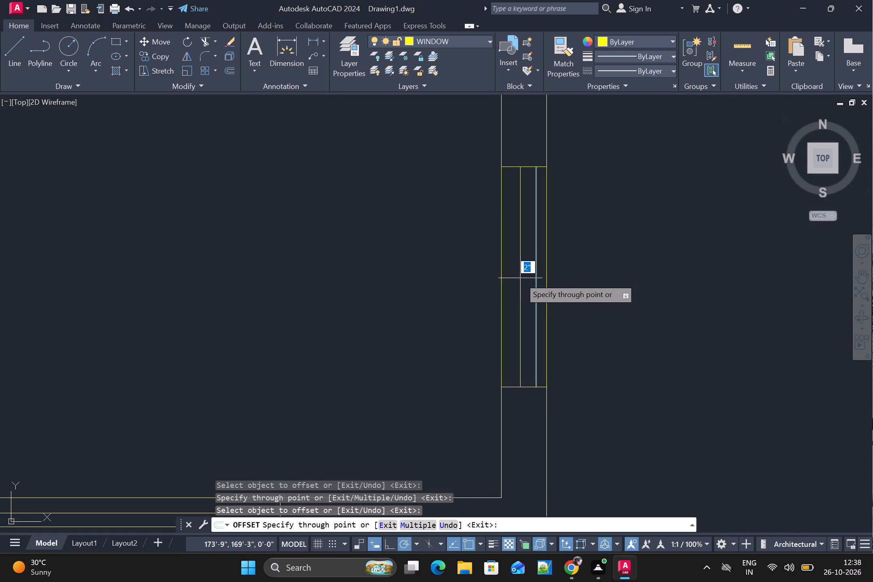
click(520, 278)
Offset two lengthwise inner lines inside the right exterior wall window of the upper right room and end the Offset command.
scroll(584, 283, down, 4)
scroll(746, 408, down, 1)
middle_drag(740, 413, 488, 363)
scroll(495, 354, down, 2)
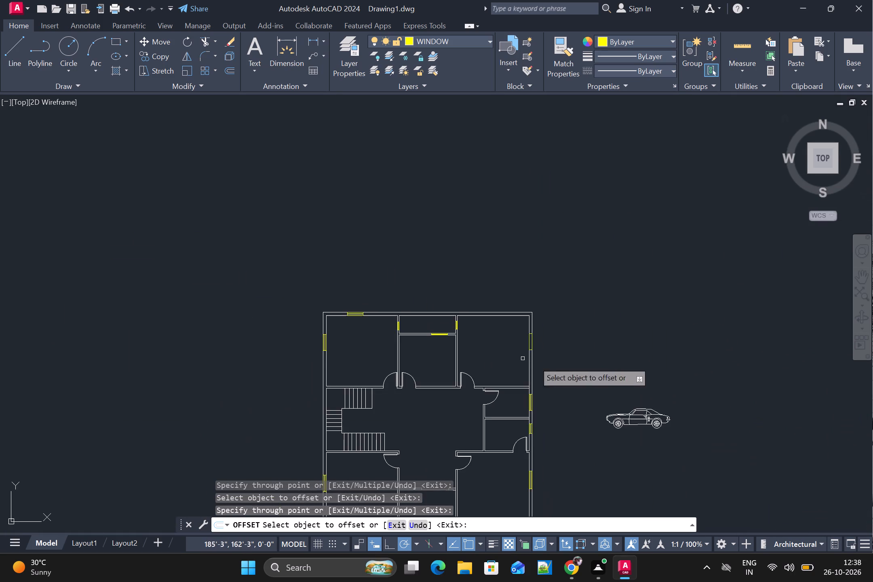
scroll(576, 358, up, 4)
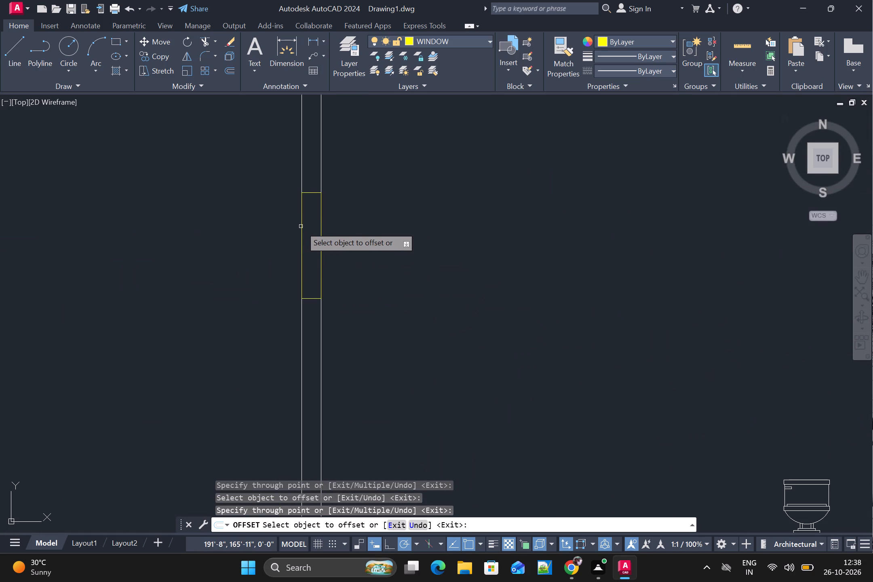
click(301, 226)
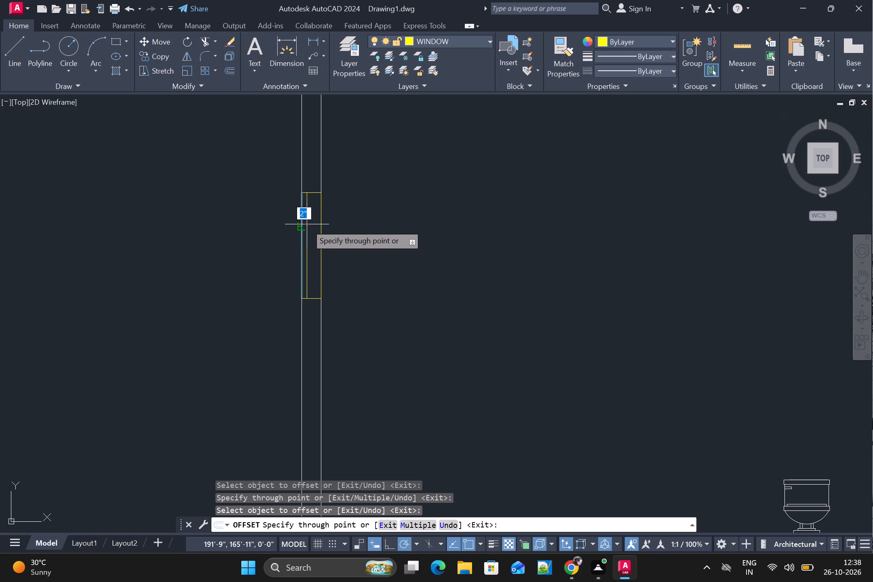
scroll(310, 224, up, 1)
double_click(306, 226)
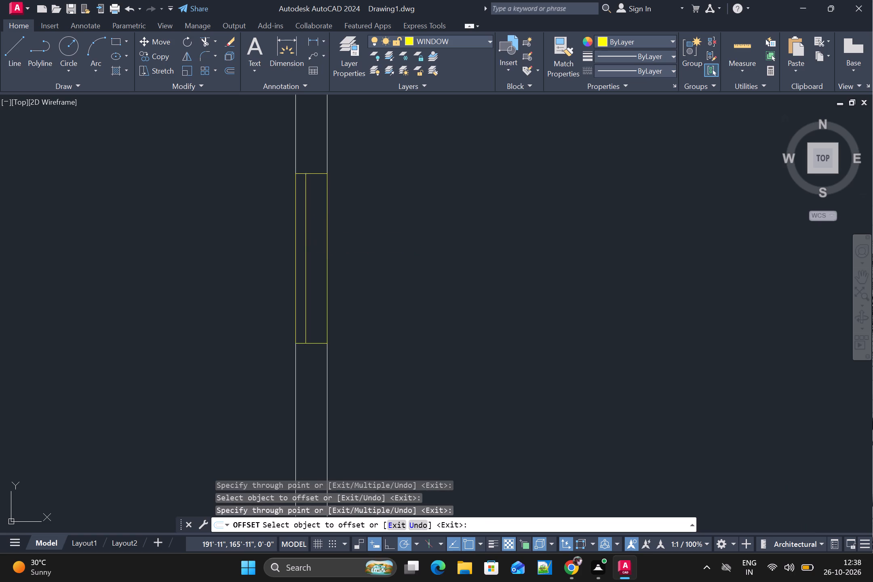
click(316, 226)
scroll(344, 238, down, 2)
scroll(313, 350, down, 3)
middle_drag(249, 348, 379, 295)
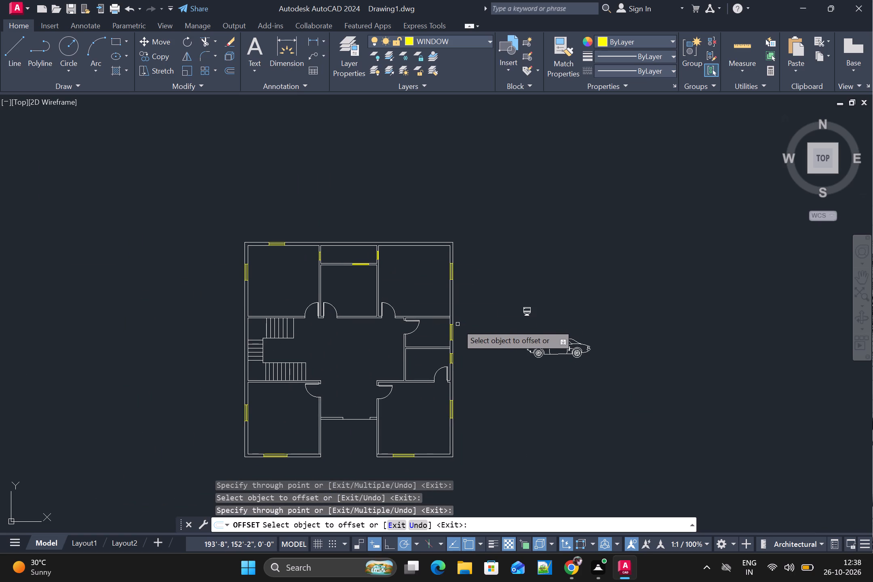
key(Escape)
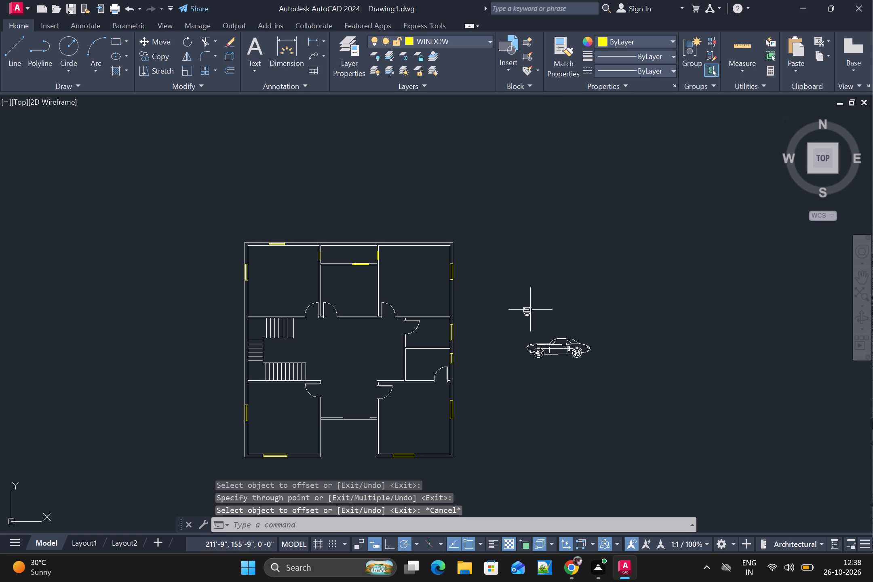
Switch the toilet block's view to Elongated (Plan).
scroll(525, 309, up, 3)
click(523, 308)
click(514, 344)
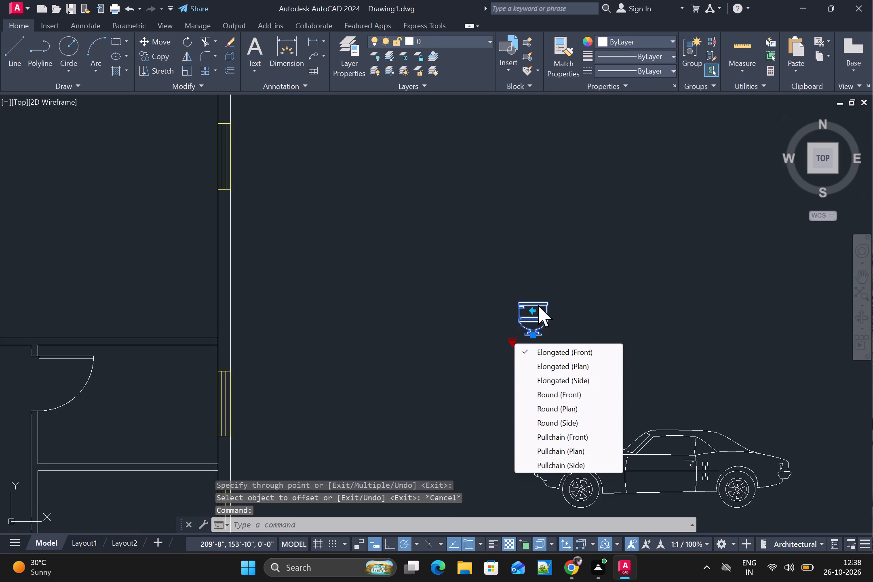
click(548, 366)
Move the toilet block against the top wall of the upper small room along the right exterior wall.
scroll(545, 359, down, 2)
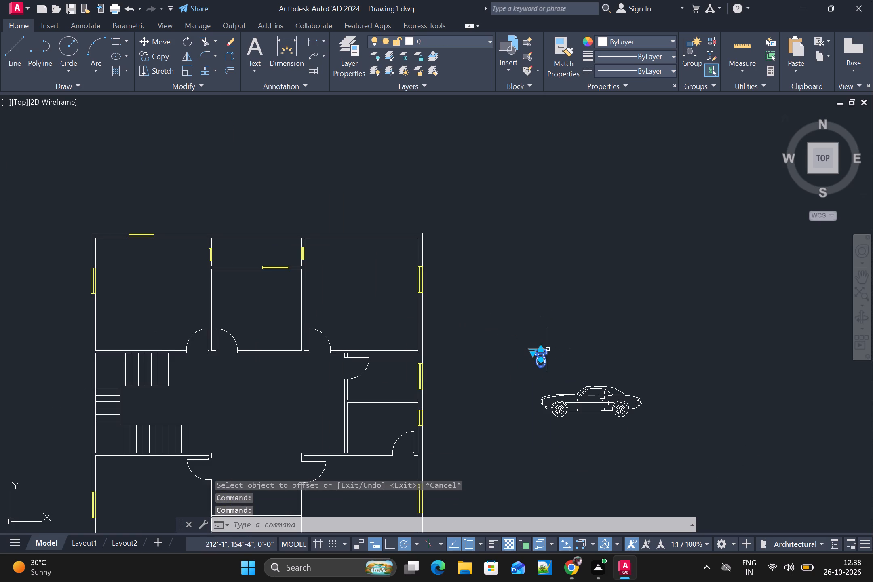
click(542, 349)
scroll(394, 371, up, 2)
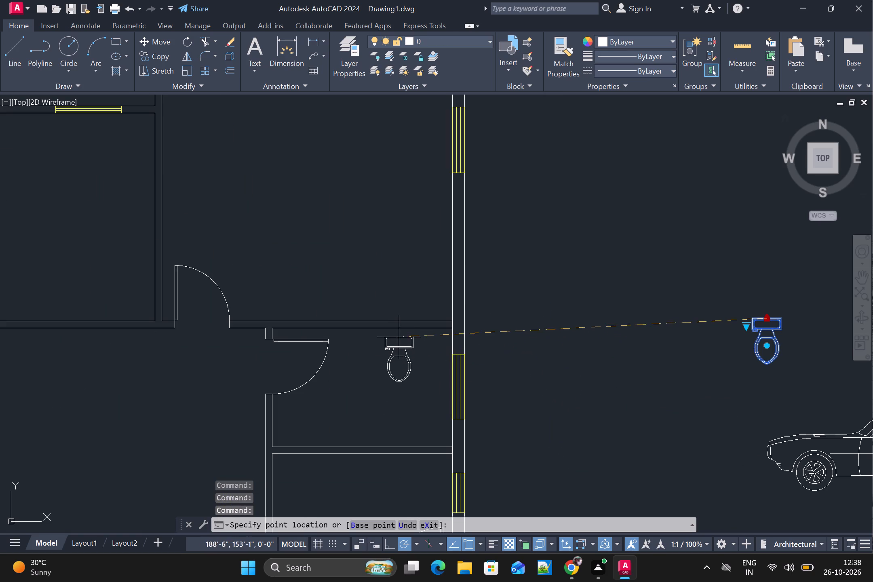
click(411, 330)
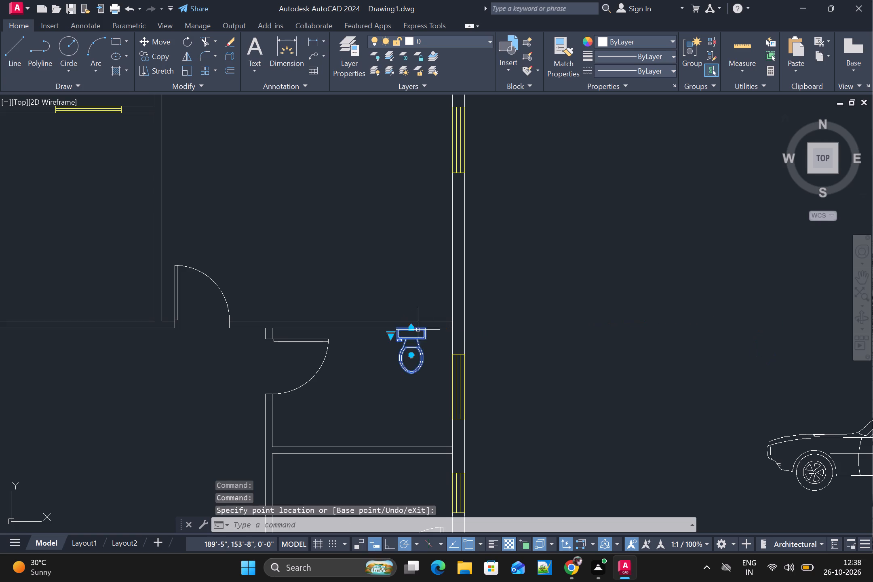
Move the toilet block into the lower small room, near its right exterior wall window.
scroll(429, 345, down, 2)
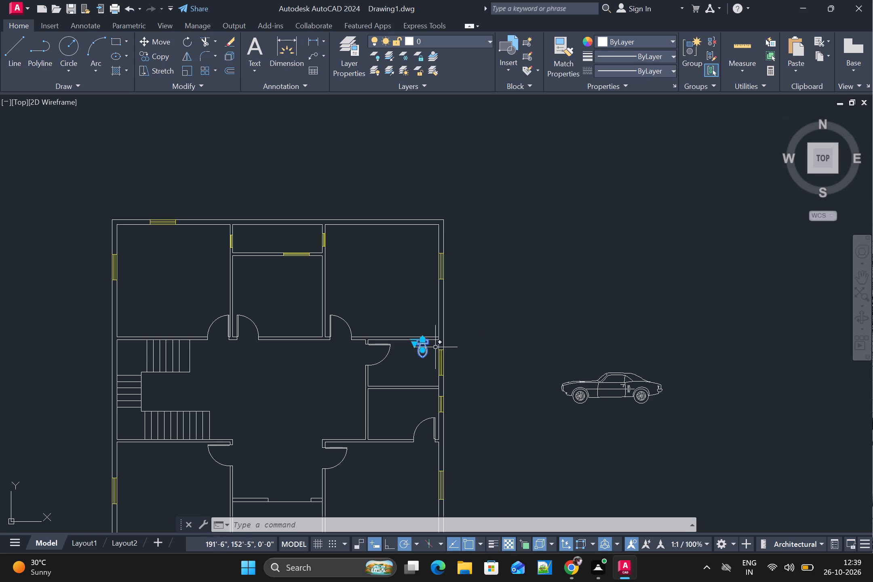
click(421, 339)
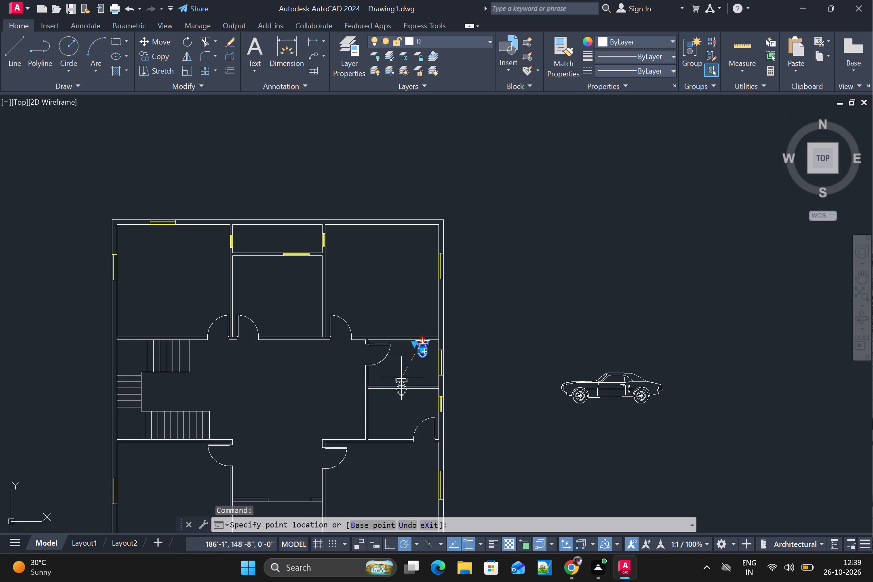
click(401, 413)
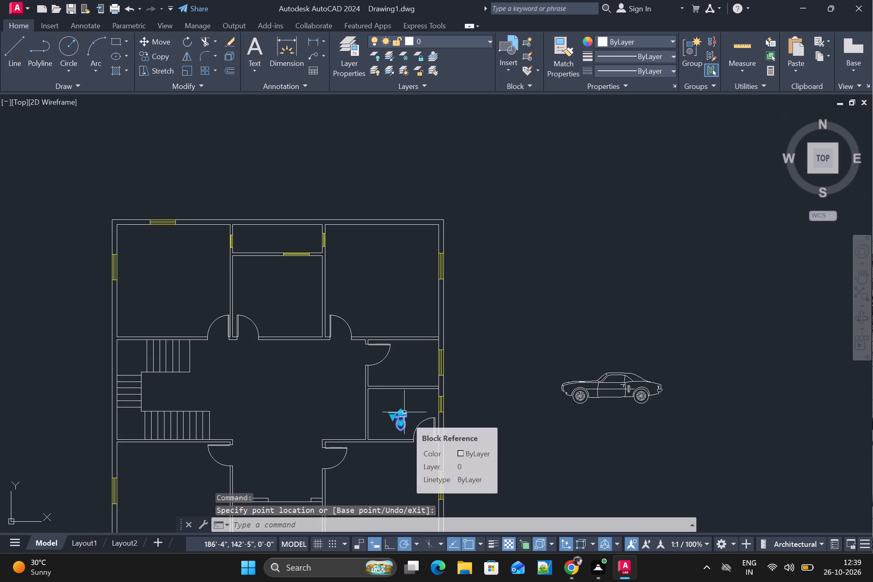
drag(403, 412, 448, 401)
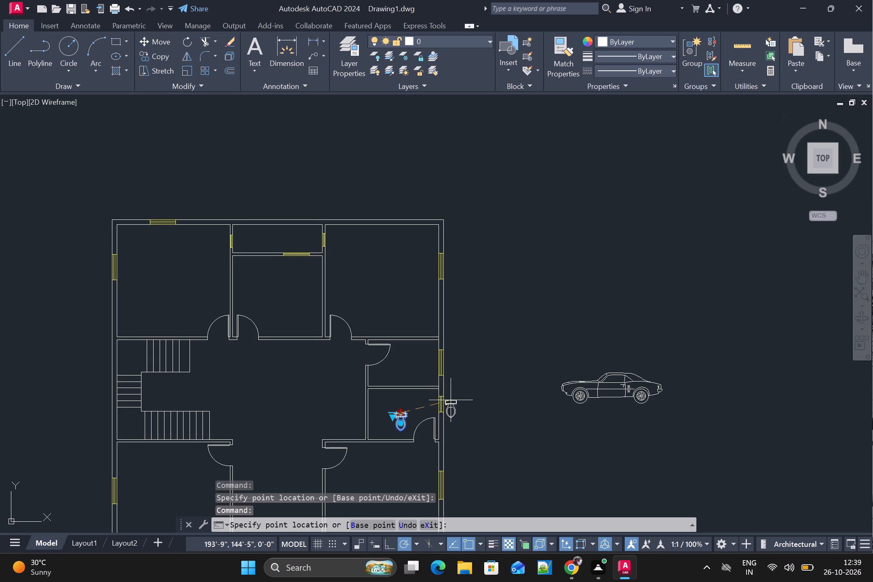
drag(448, 401, 425, 399)
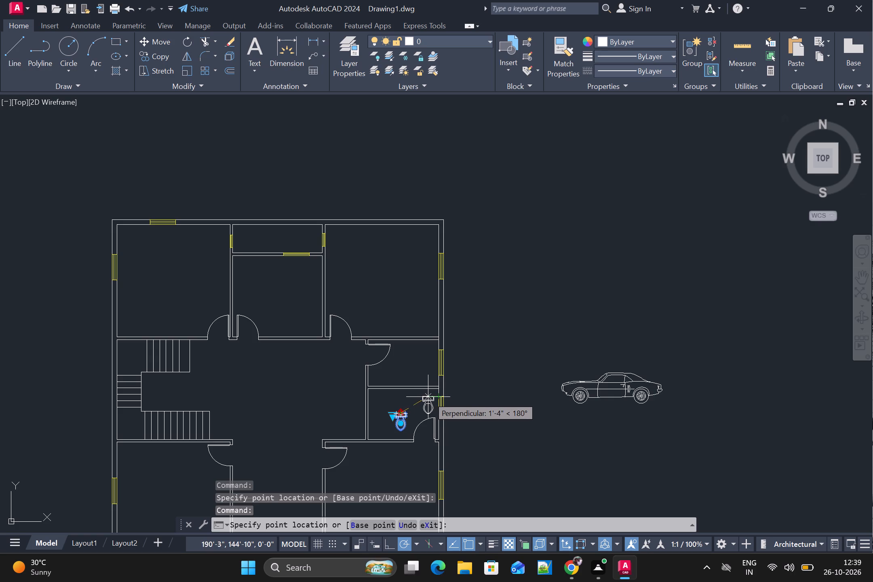
click(427, 399)
Rotate the toilet block in the lower small room by 270° so its tank faces the right exterior wall.
scroll(444, 393, up, 1)
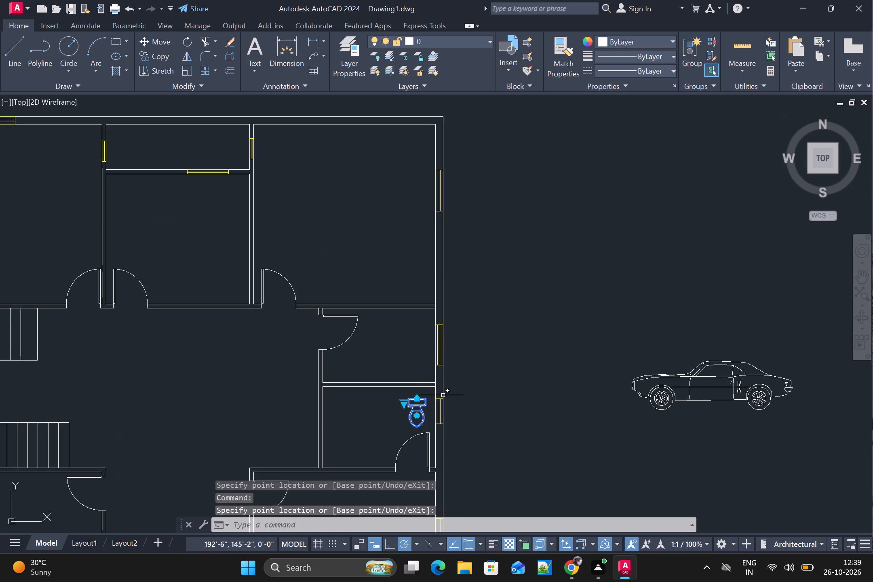
text(RO)
key(space)
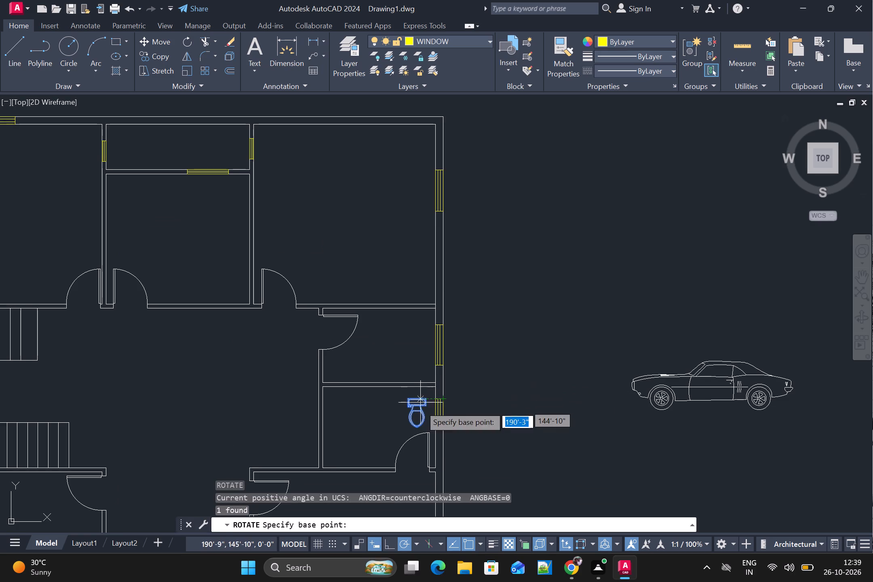
click(415, 400)
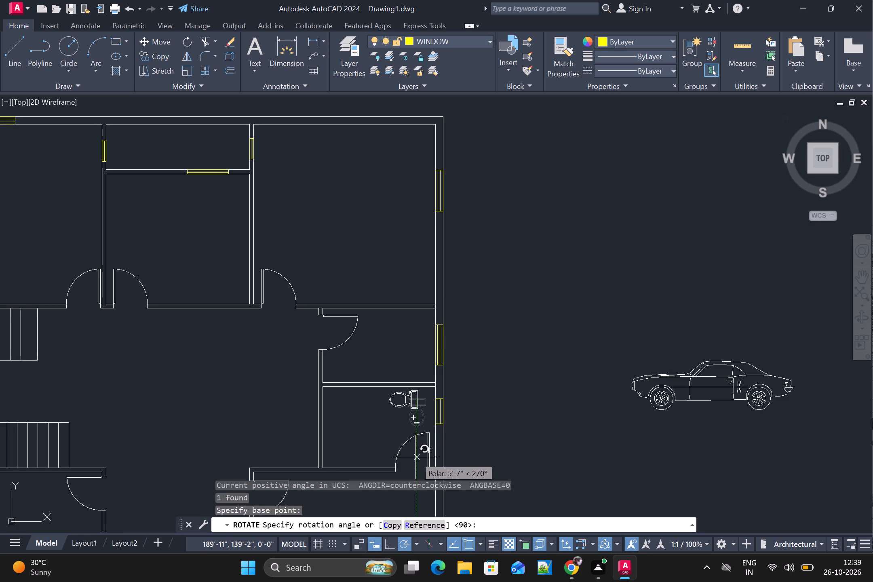
click(415, 457)
Move the rotated toilet block so its tank sits against the right exterior wall window of the lower small room.
click(418, 403)
key(m)
key(space)
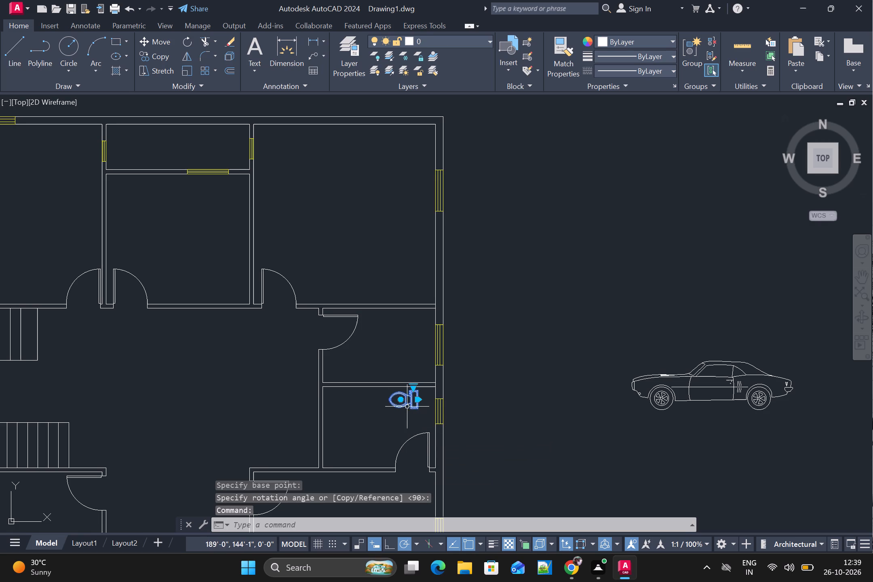
click(417, 402)
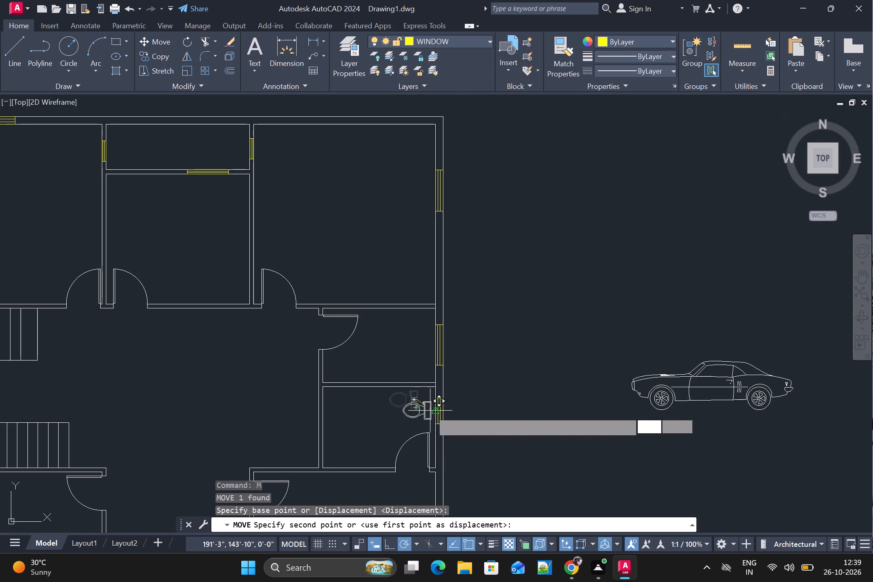
scroll(430, 411, up, 4)
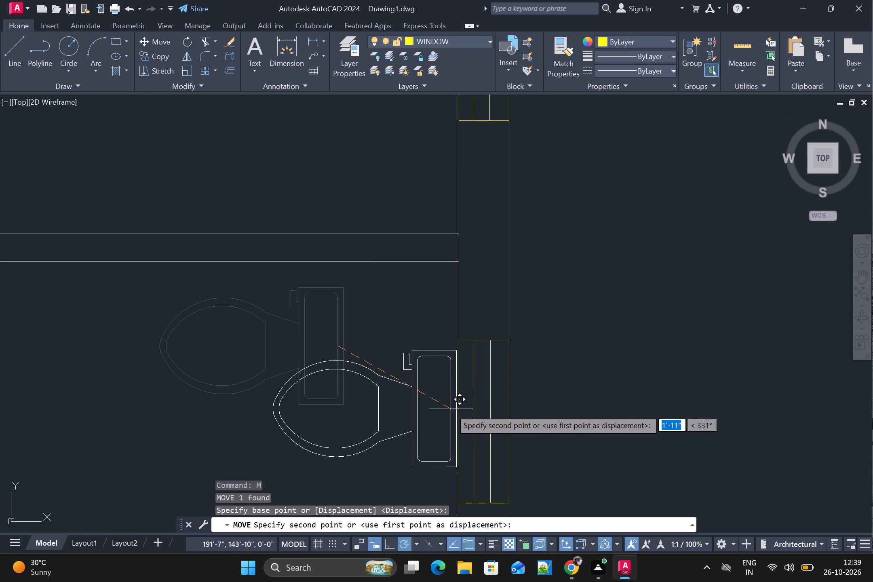
click(452, 409)
scroll(468, 426, down, 2)
scroll(425, 396, down, 2)
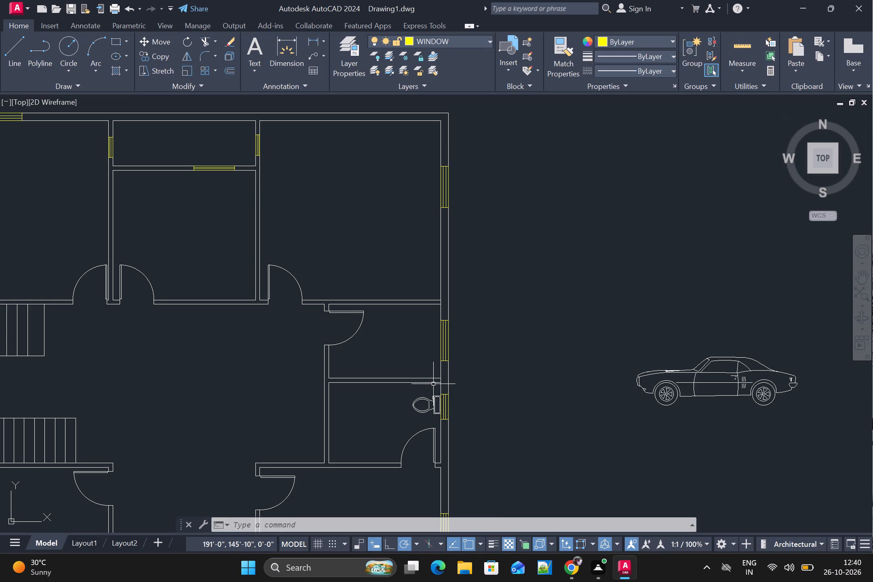
Examine the whole floor plan, including the rooms, staircase, windows and the placed toilet block.
scroll(436, 367, down, 1)
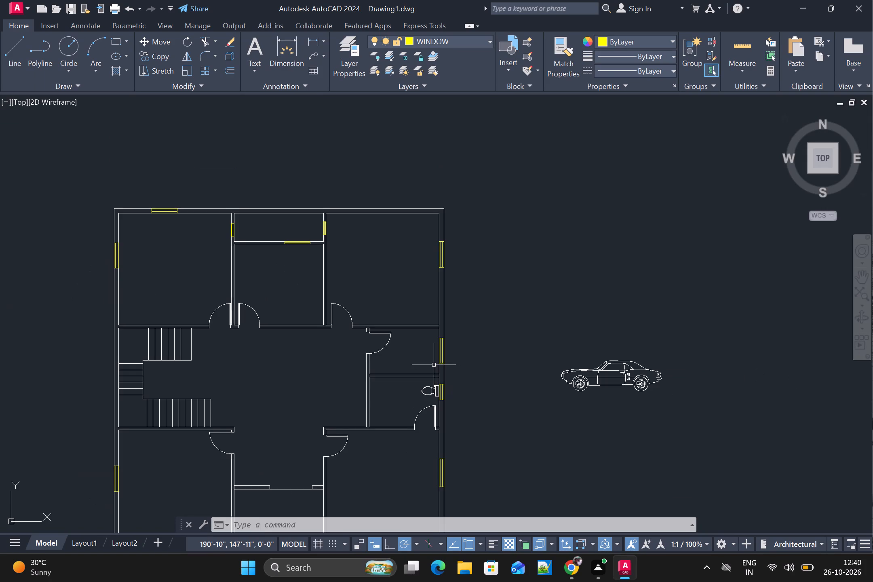
middle_drag(434, 365, 471, 353)
scroll(441, 366, up, 1)
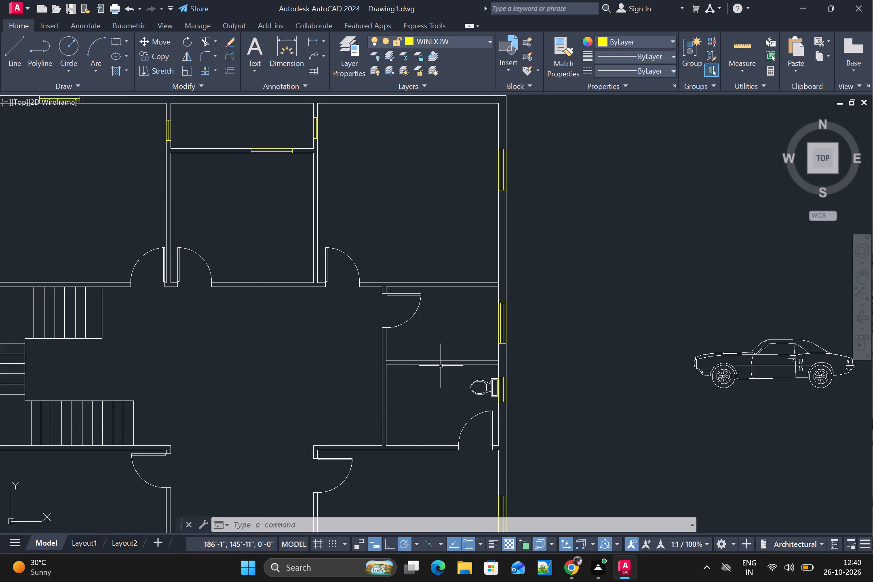
scroll(441, 366, down, 1)
middle_drag(441, 368, 494, 350)
scroll(490, 350, up, 1)
scroll(488, 351, down, 1)
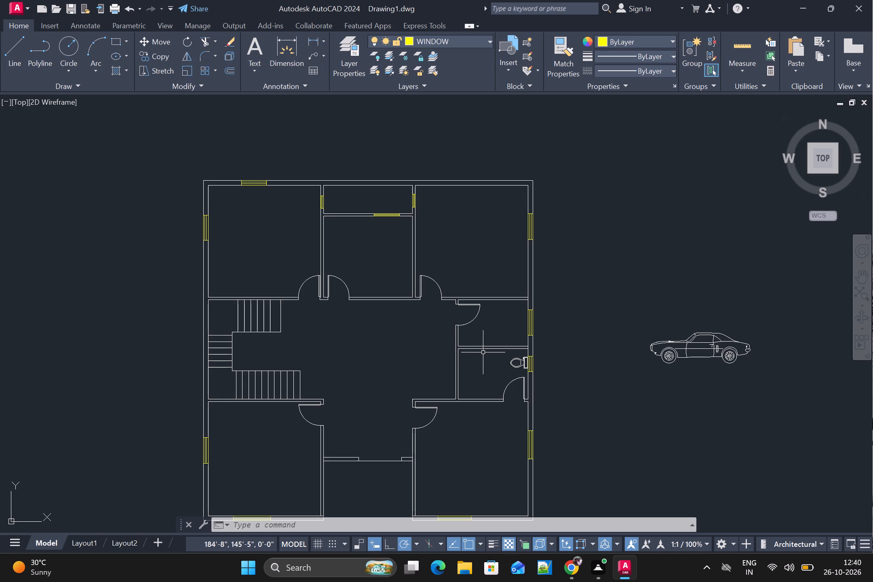
scroll(494, 350, down, 1)
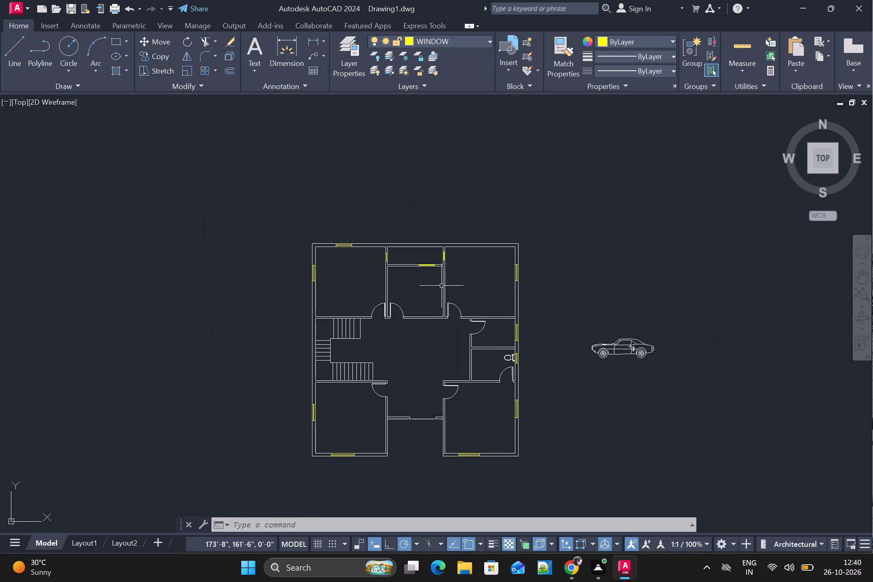
scroll(430, 287, up, 1)
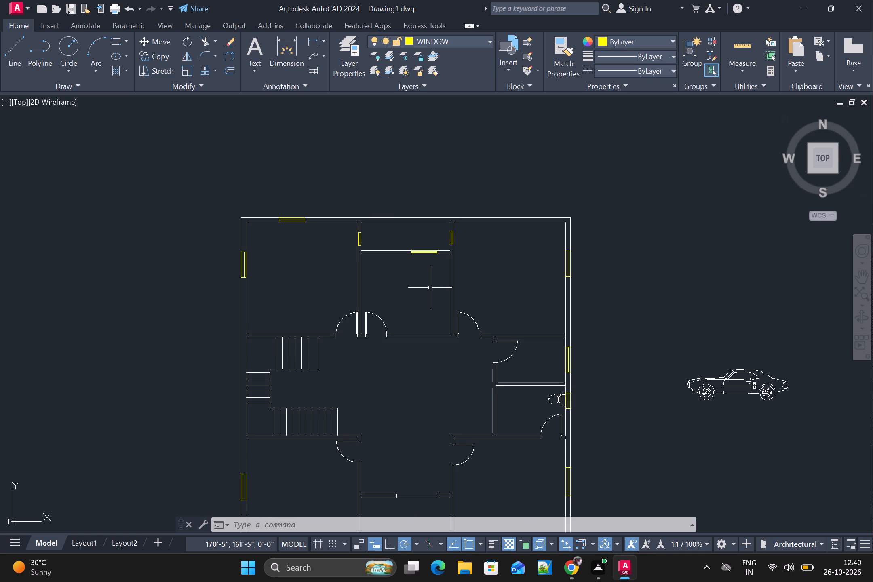
scroll(430, 288, up, 1)
scroll(430, 288, down, 1)
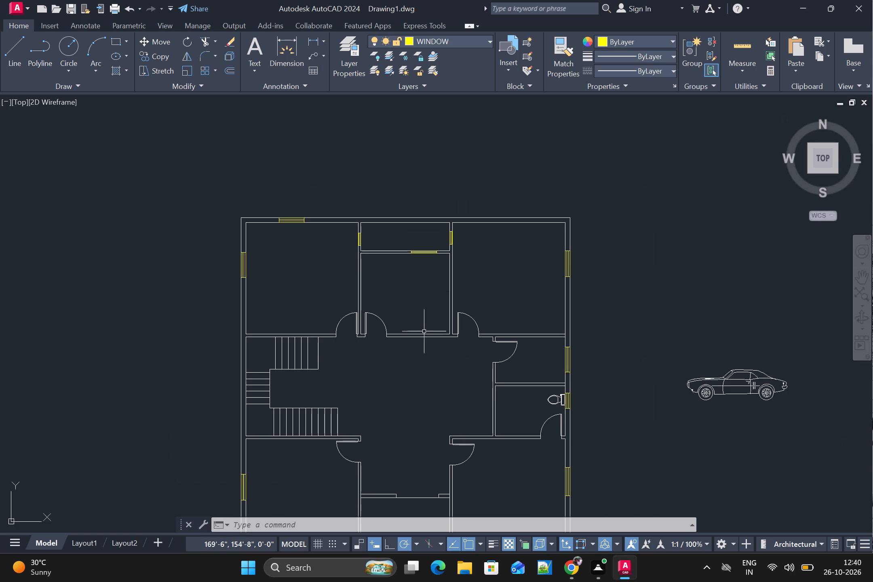
scroll(424, 333, down, 1)
scroll(422, 361, up, 1)
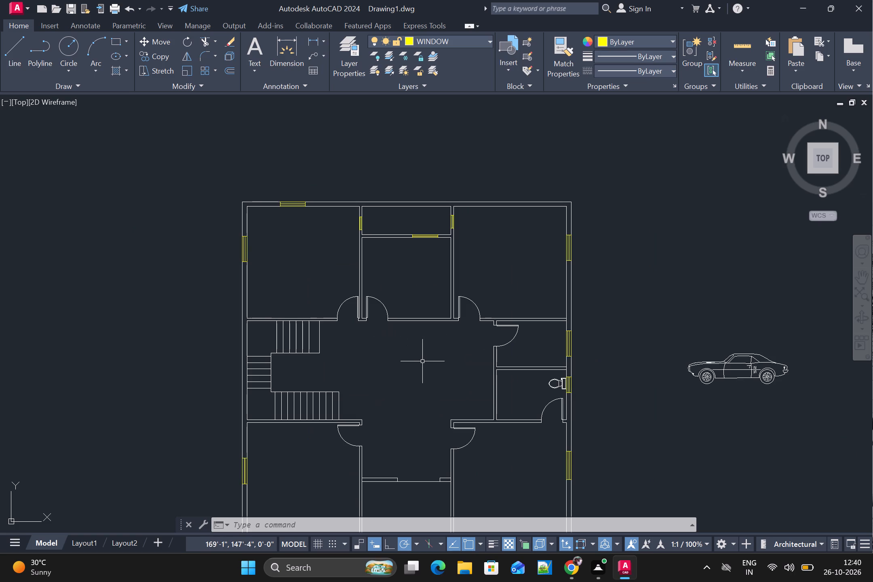
scroll(425, 360, down, 1)
middle_drag(429, 357, 443, 319)
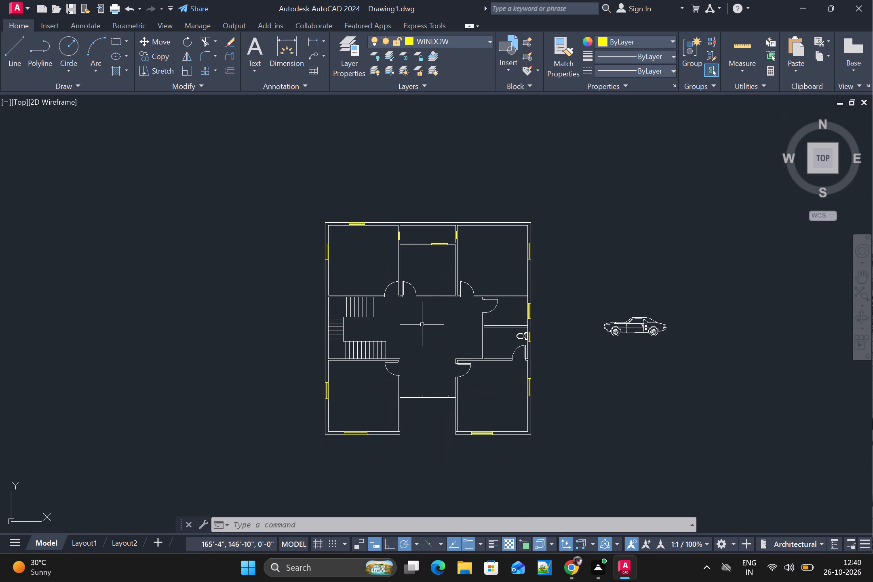
scroll(422, 326, up, 1)
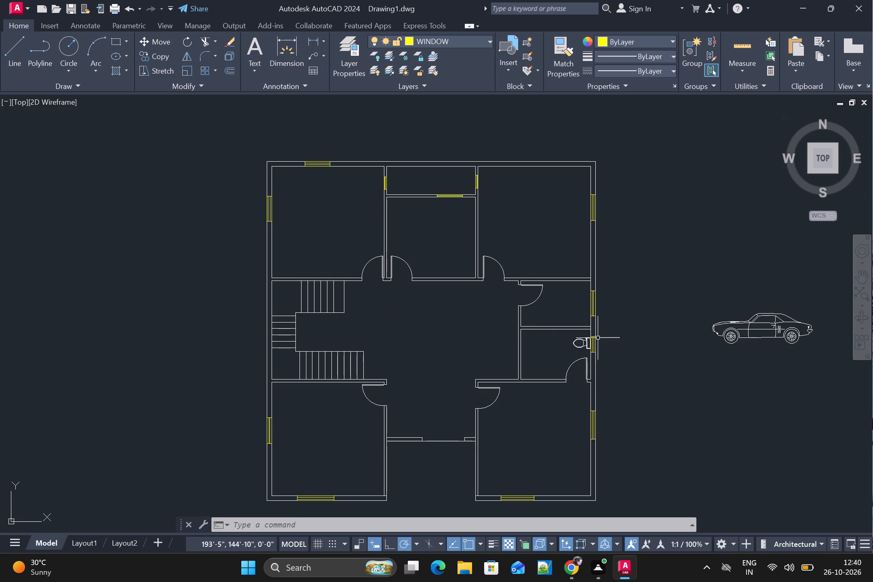
Copy the toilet block and paste the duplicate into the upper small room, near its bottom wall below the door.
click(586, 338)
key(ctrl+c)
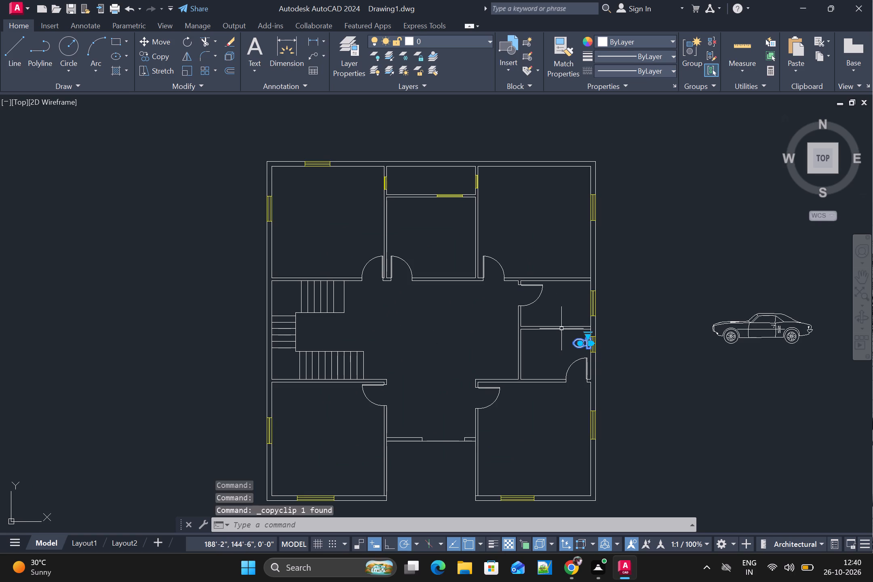
key(ctrl+v)
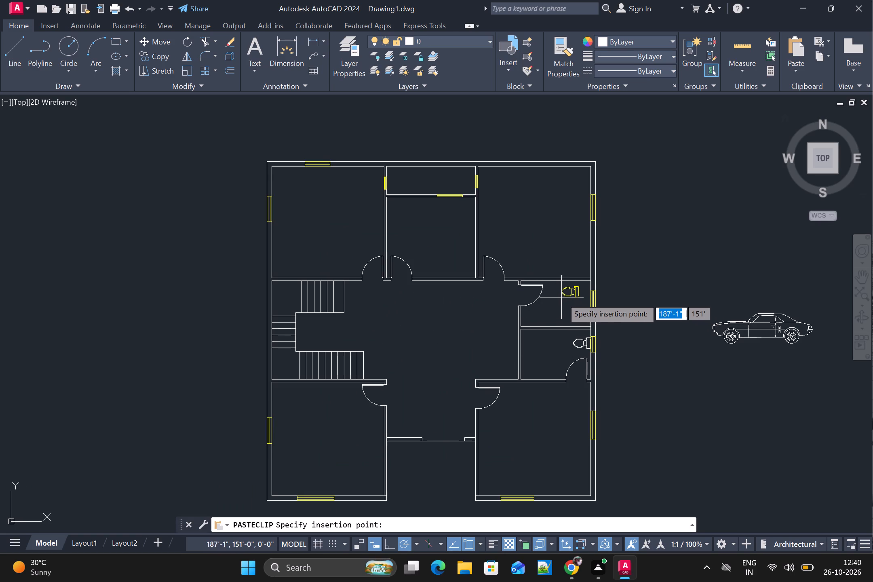
click(536, 325)
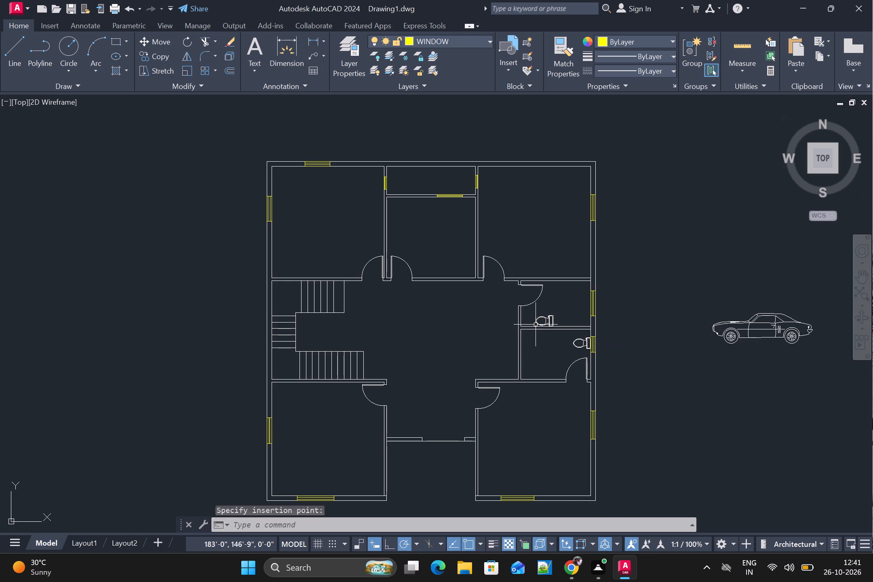
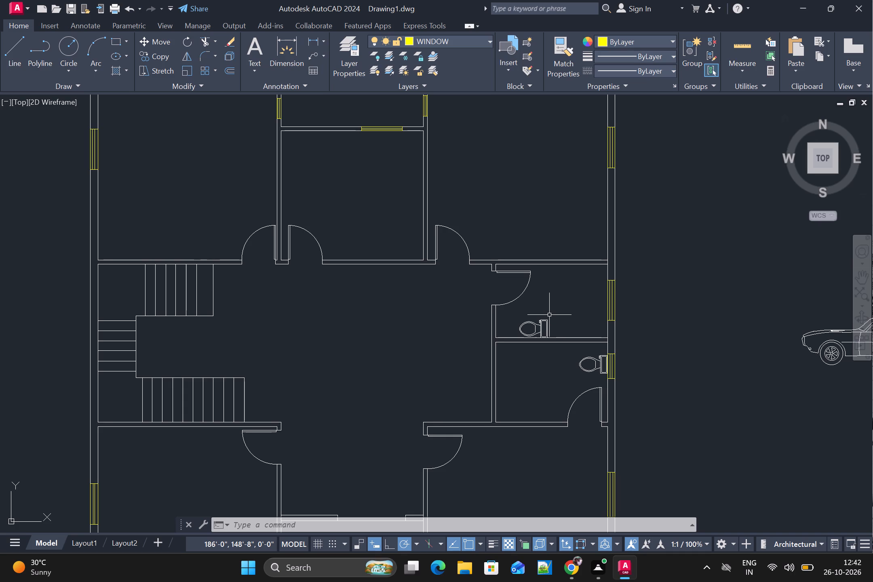
Examine the overall floor plan, including both small rooms with their toilet blocks and the vehicle block outside.
scroll(549, 315, down, 1)
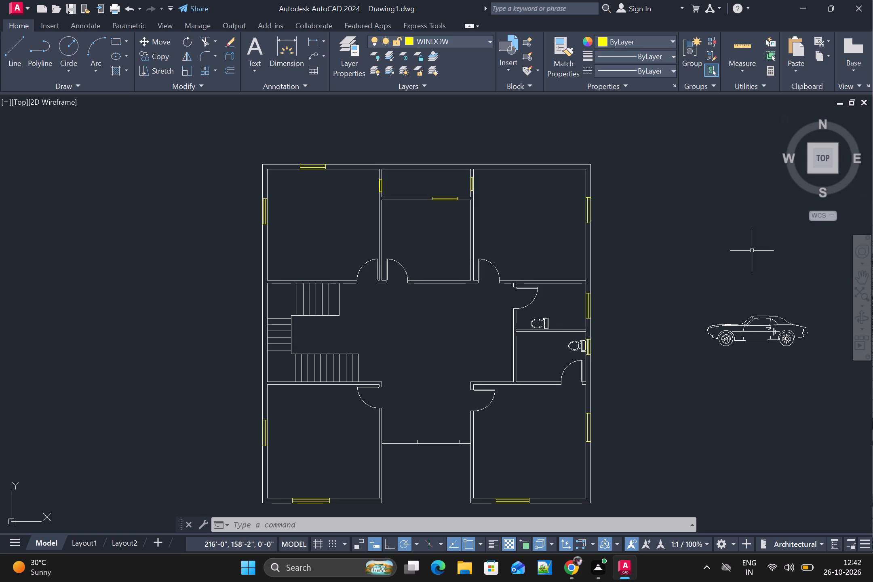
scroll(590, 329, down, 1)
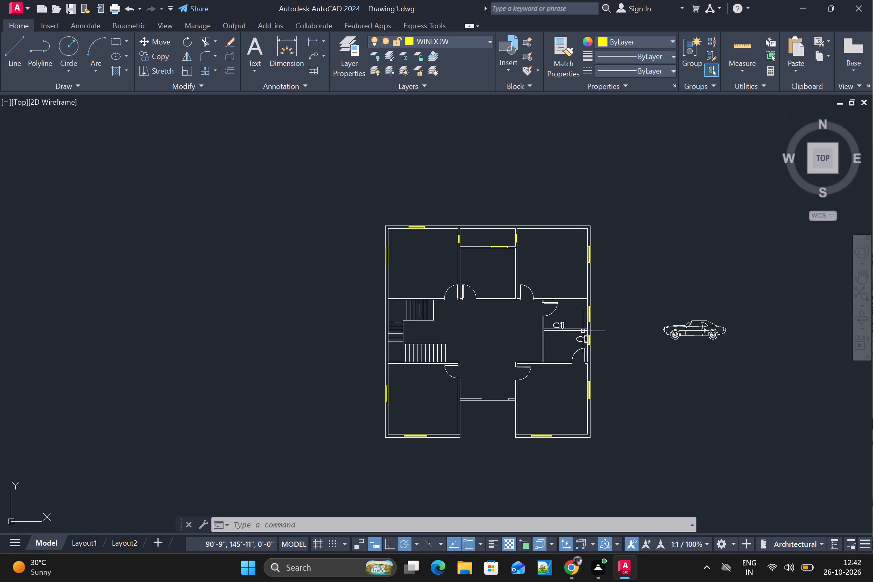
scroll(582, 332, up, 1)
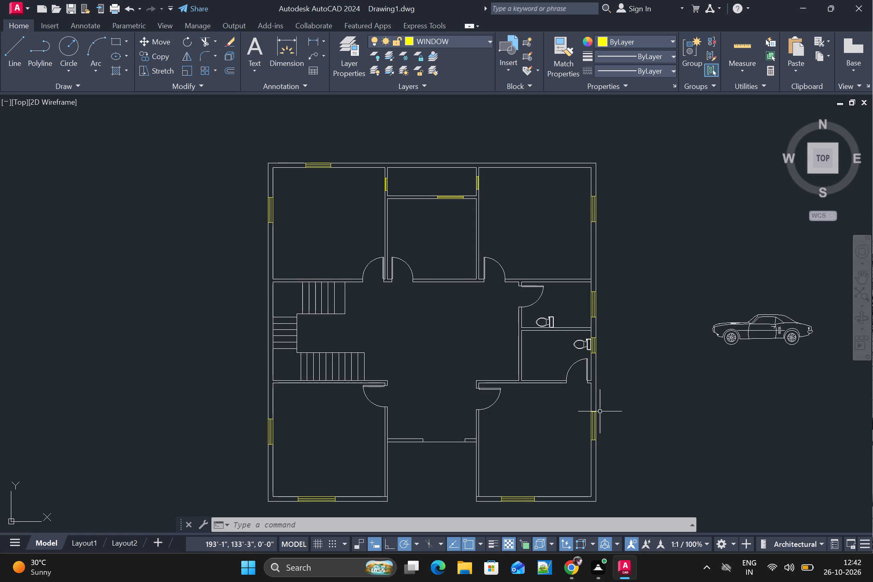
scroll(600, 411, down, 1)
scroll(569, 436, up, 1)
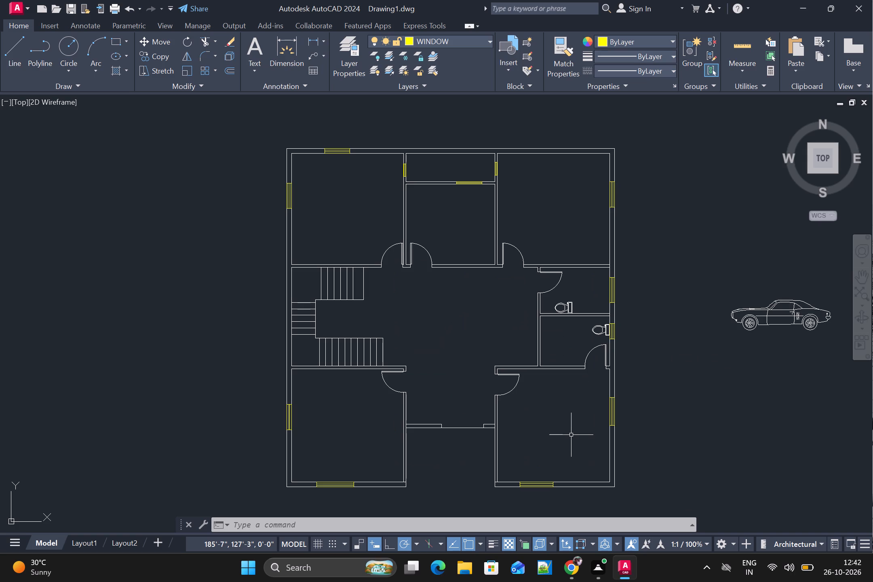
scroll(572, 434, down, 1)
scroll(572, 434, up, 1)
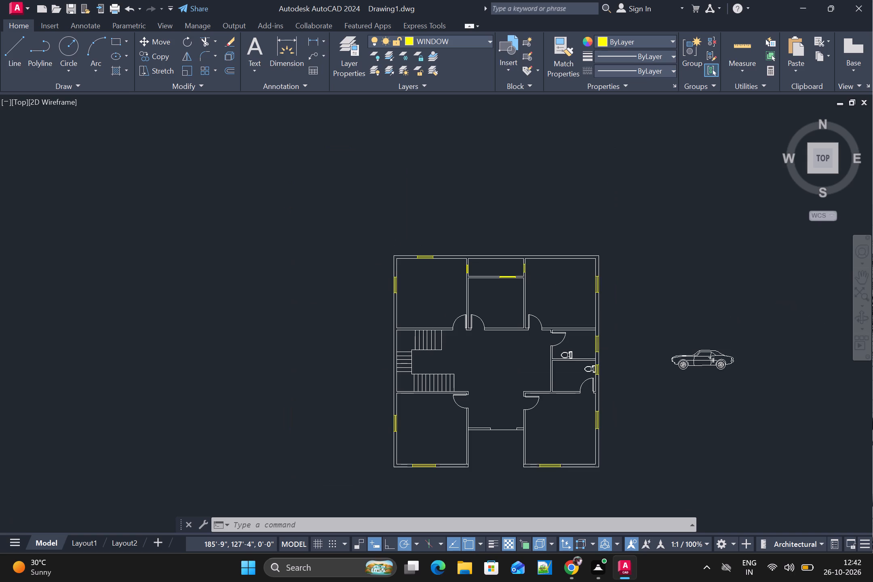
middle_drag(572, 434, 572, 448)
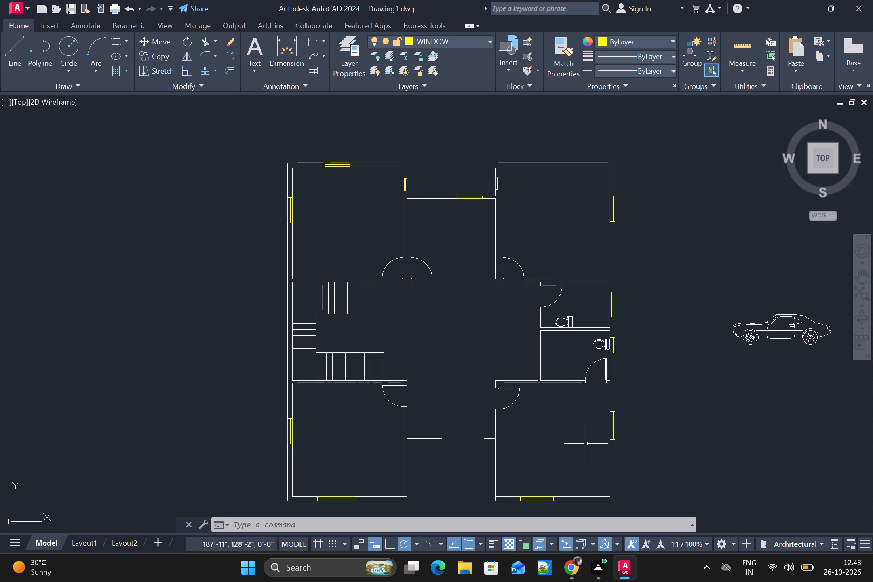
scroll(599, 489, down, 1)
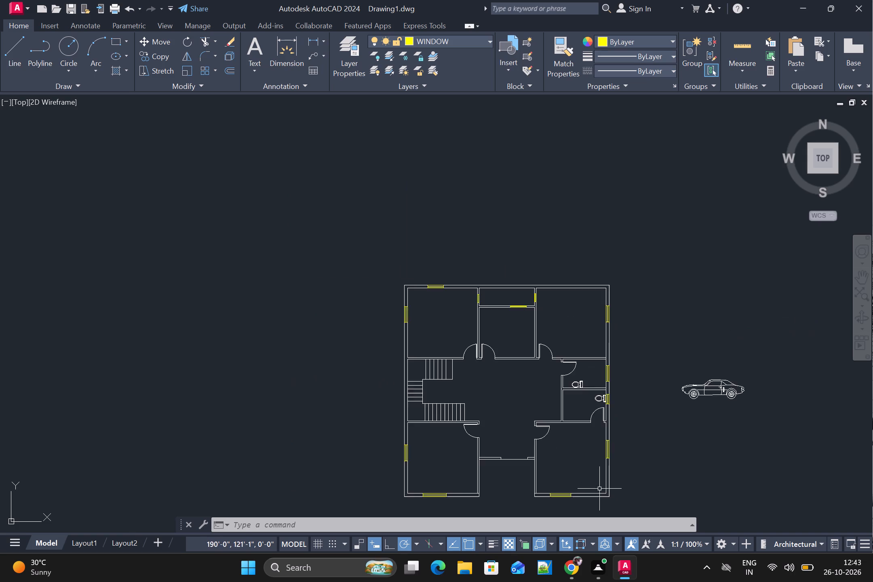
scroll(586, 467, up, 2)
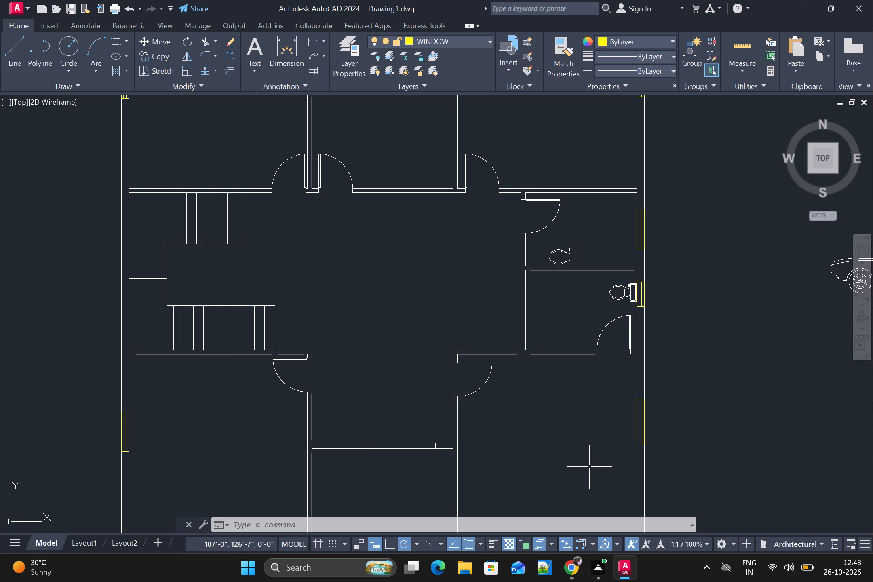
scroll(595, 469, down, 1)
middle_drag(595, 469, 587, 465)
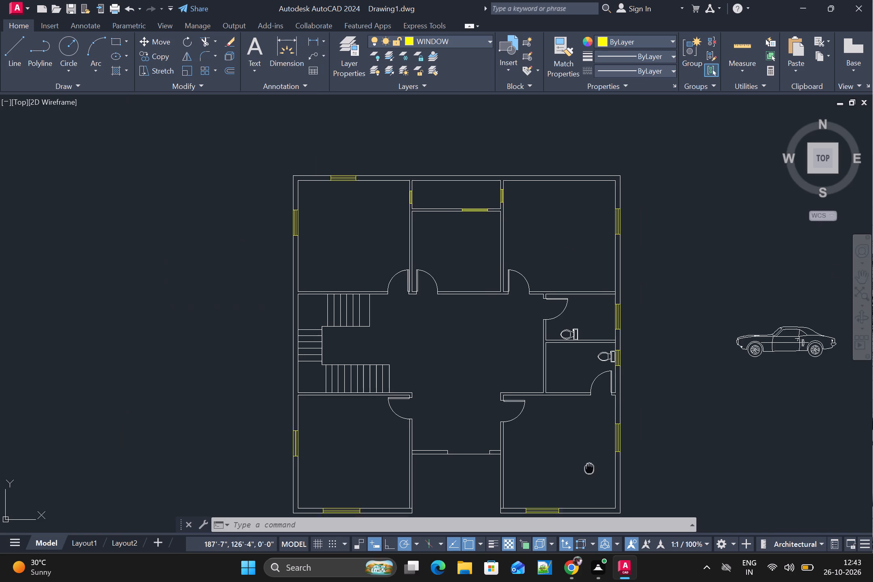
middle_drag(587, 465, 562, 441)
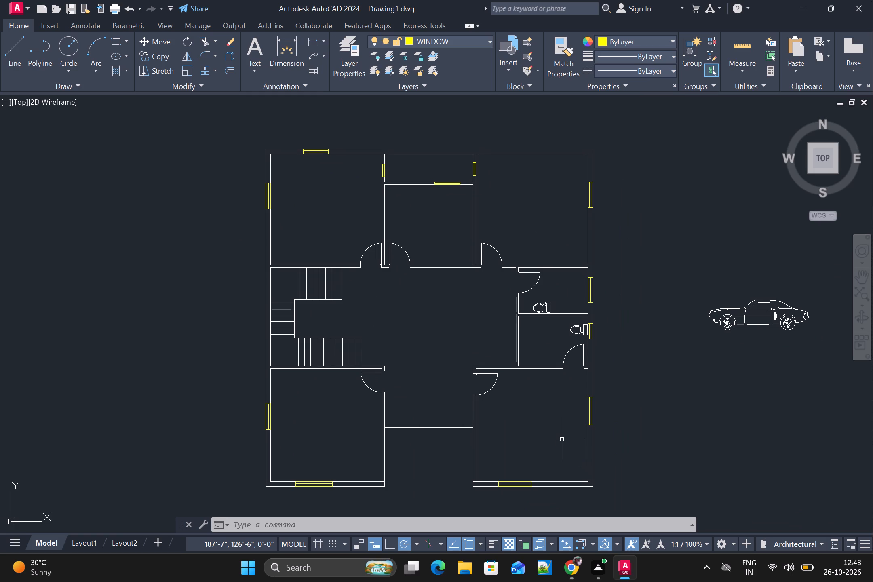
scroll(576, 434, up, 1)
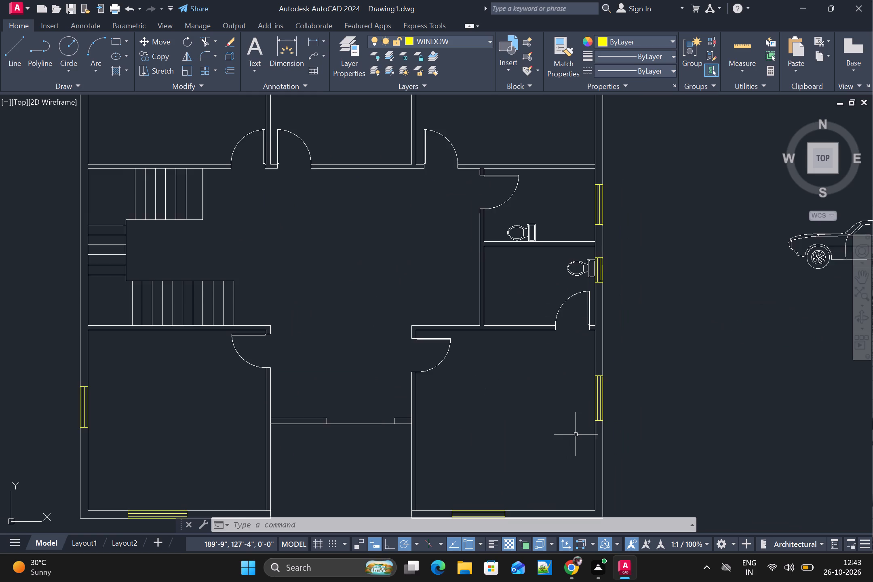
scroll(574, 434, down, 1)
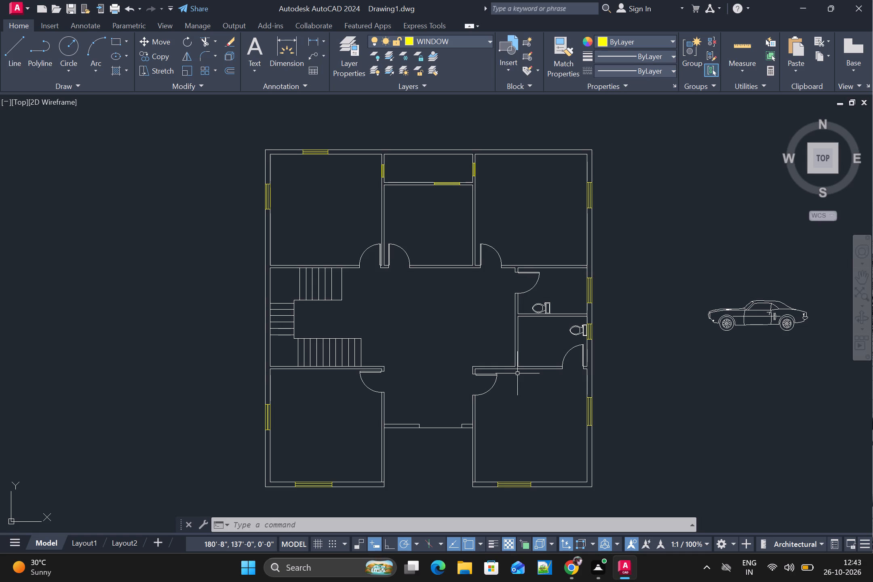
scroll(518, 373, down, 1)
middle_drag(518, 373, 553, 381)
scroll(529, 369, up, 1)
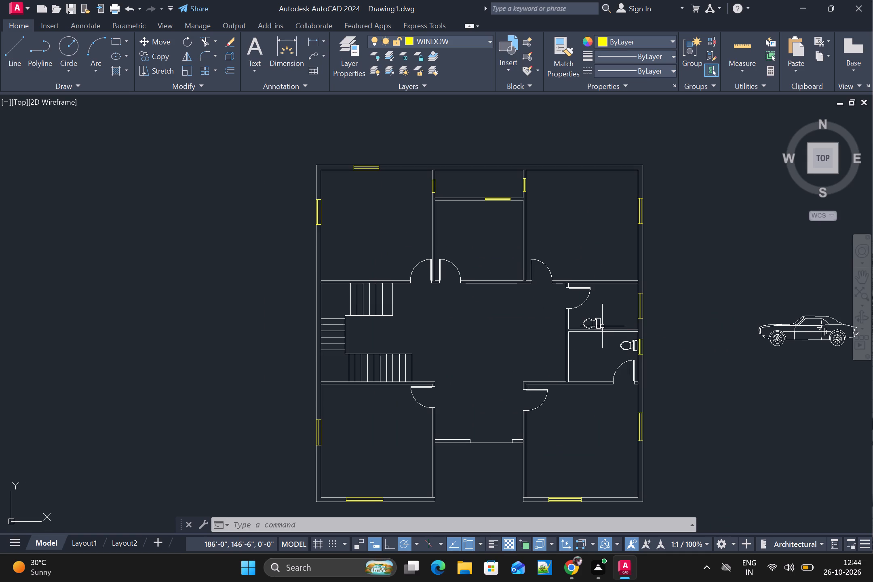
Rotate the toilet block in the upper small room by 270° so its tank faces the room's bottom wall.
text(RO)
key(space)
scroll(604, 319, up, 2)
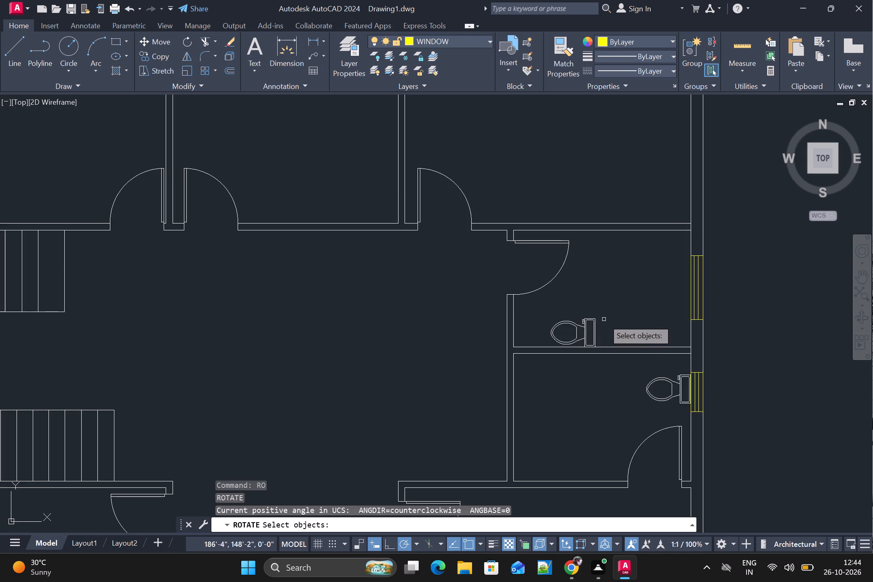
click(592, 327)
key(space)
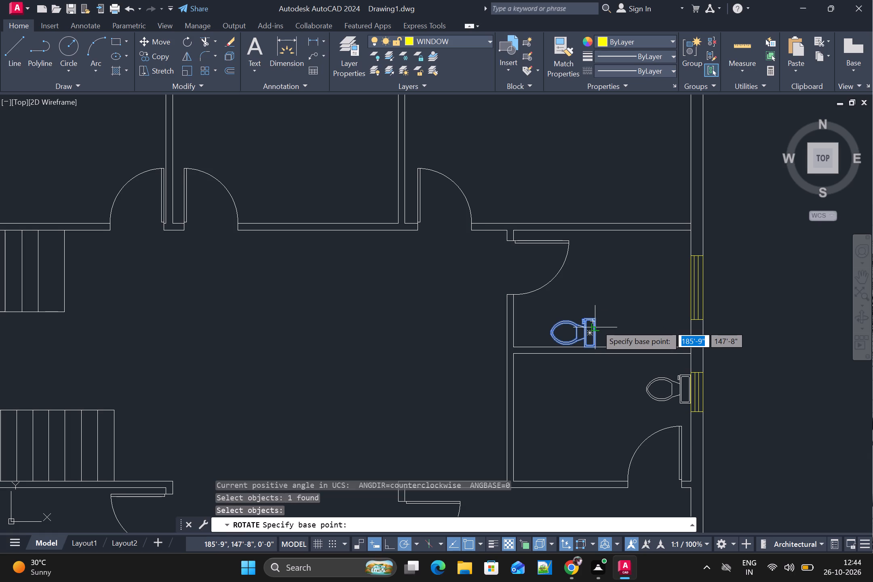
click(597, 325)
click(595, 396)
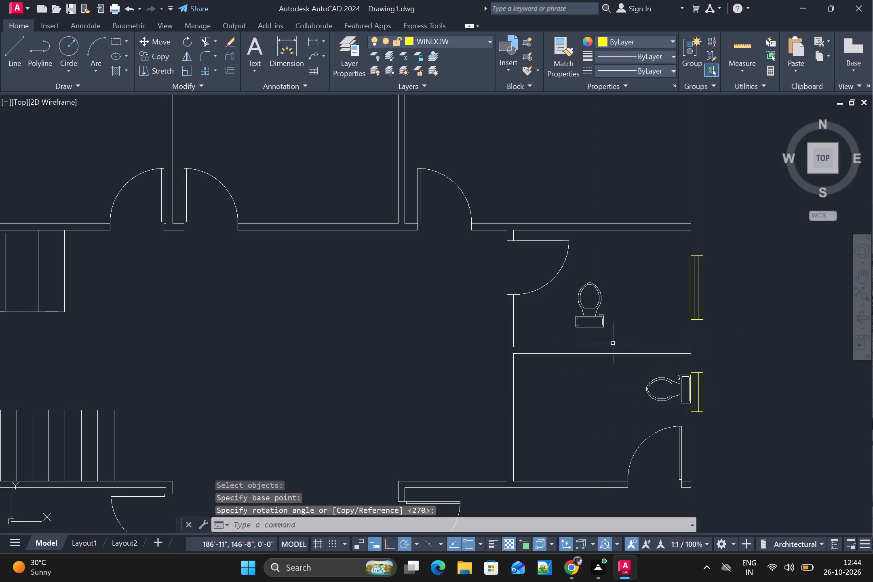
Move the rotated toilet block so its tank sits against the bottom wall of the upper small room, below the door.
key(m)
key(space)
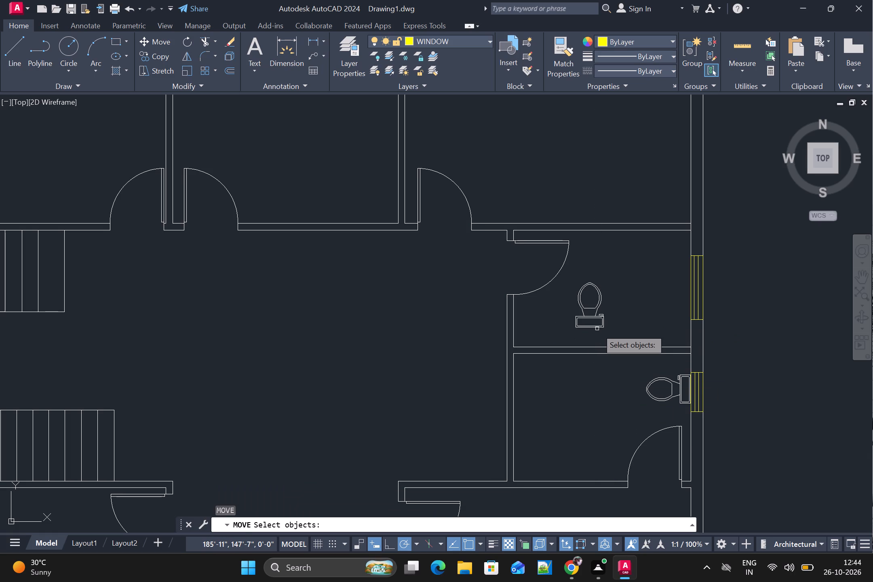
click(597, 329)
key(space)
click(590, 329)
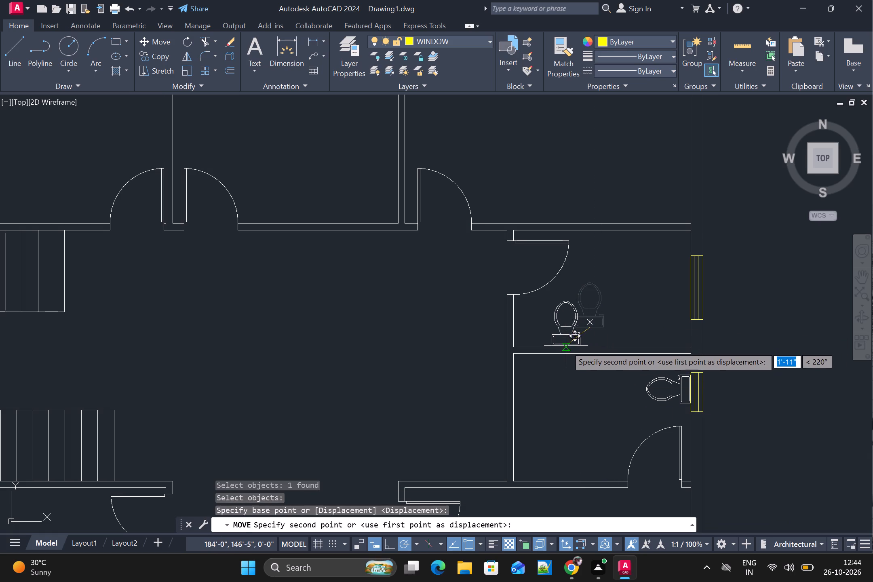
click(566, 346)
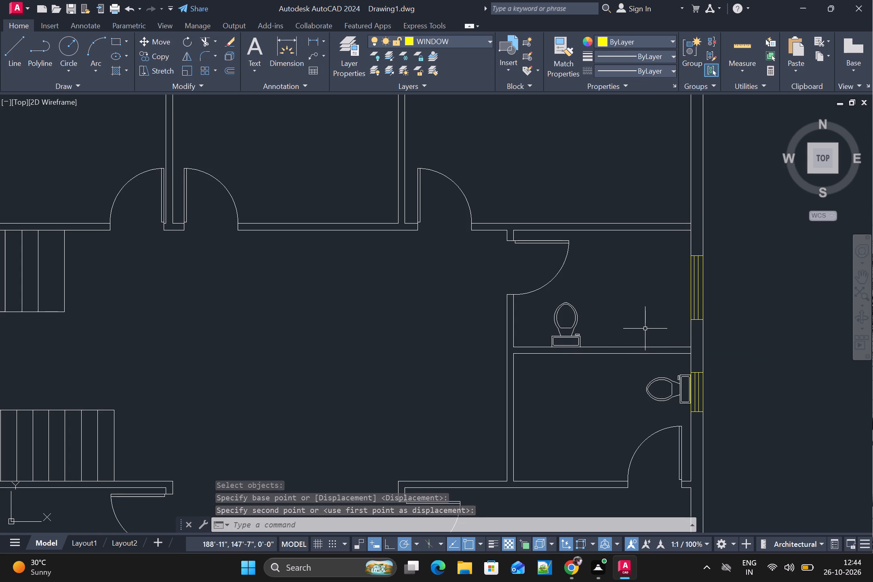
key(Escape)
Draw a vertical line about 7'-3" long across the upper small room, from its bottom wall to its top wall, between toilet and window.
key(l)
key(space)
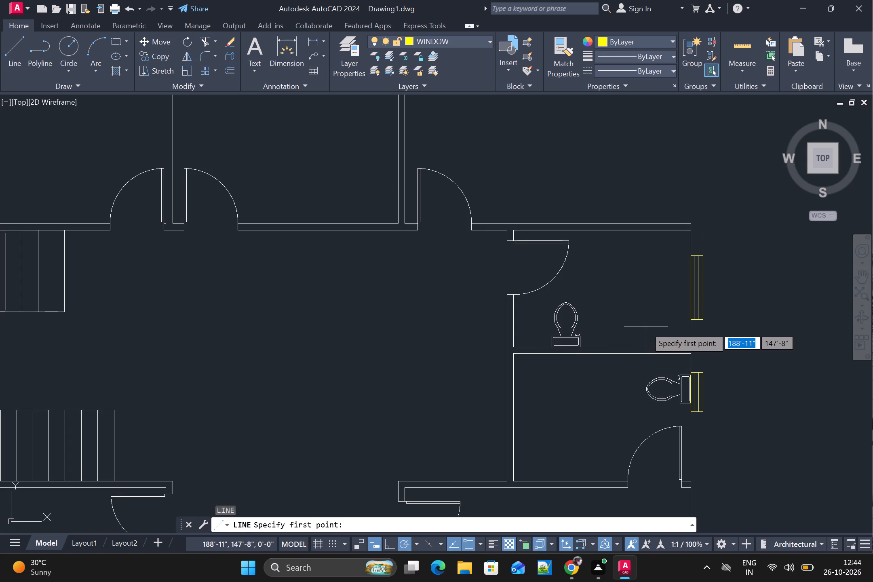
scroll(642, 347, up, 2)
click(635, 348)
scroll(622, 241, down, 3)
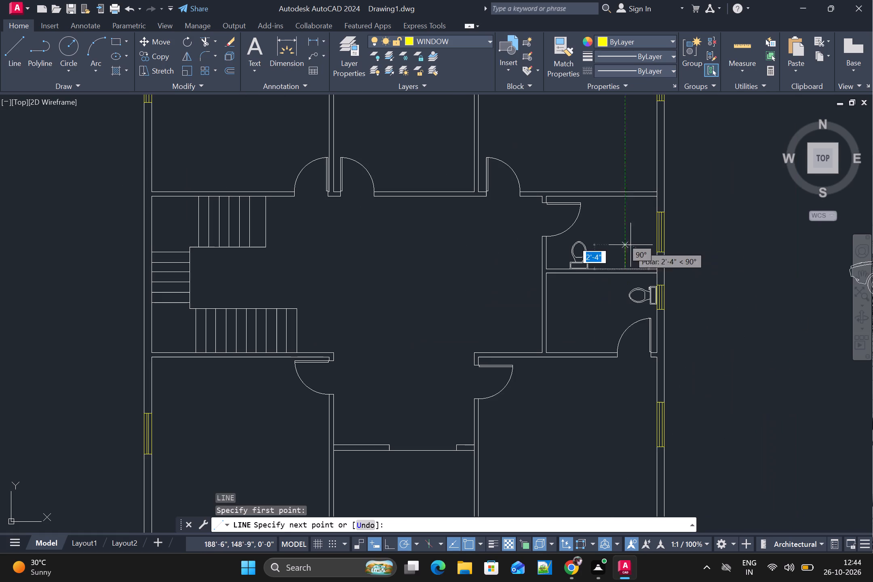
click(622, 197)
key(space)
scroll(633, 223, down, 1)
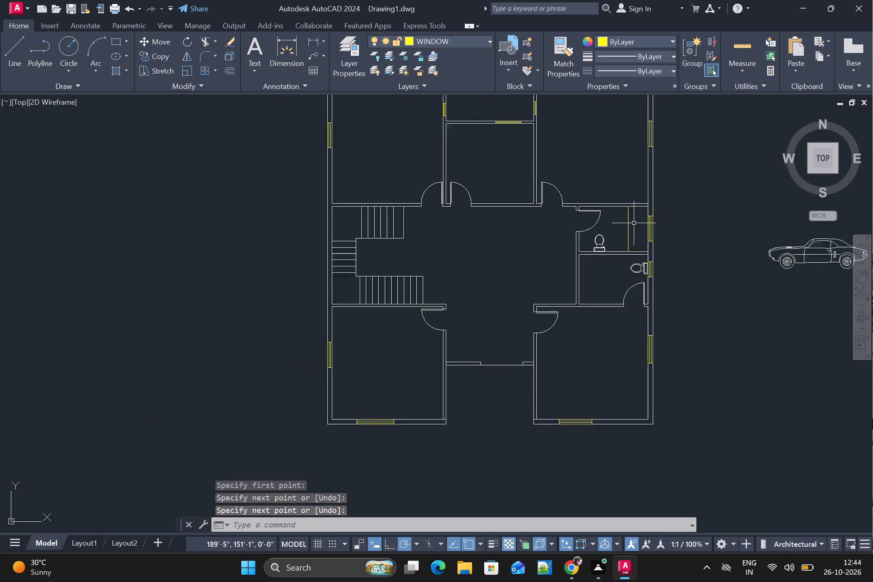
scroll(634, 224, down, 1)
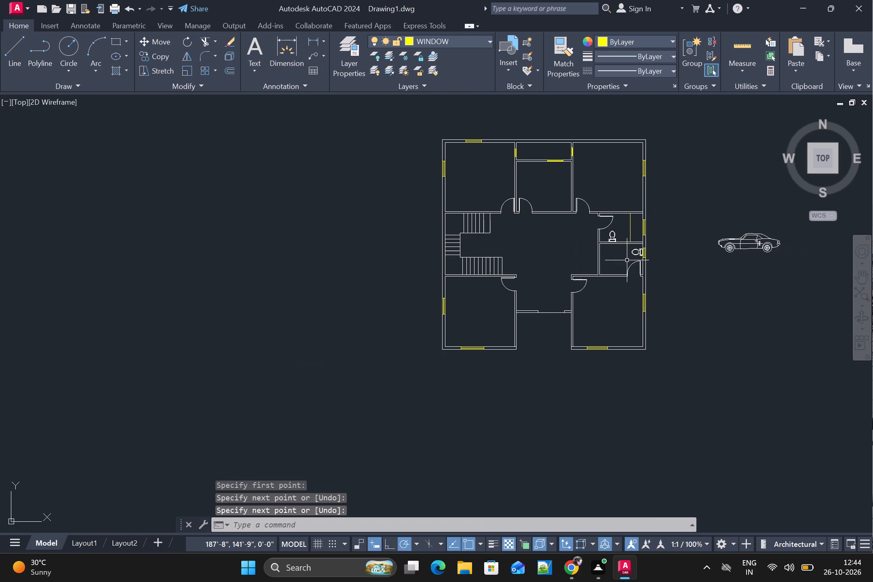
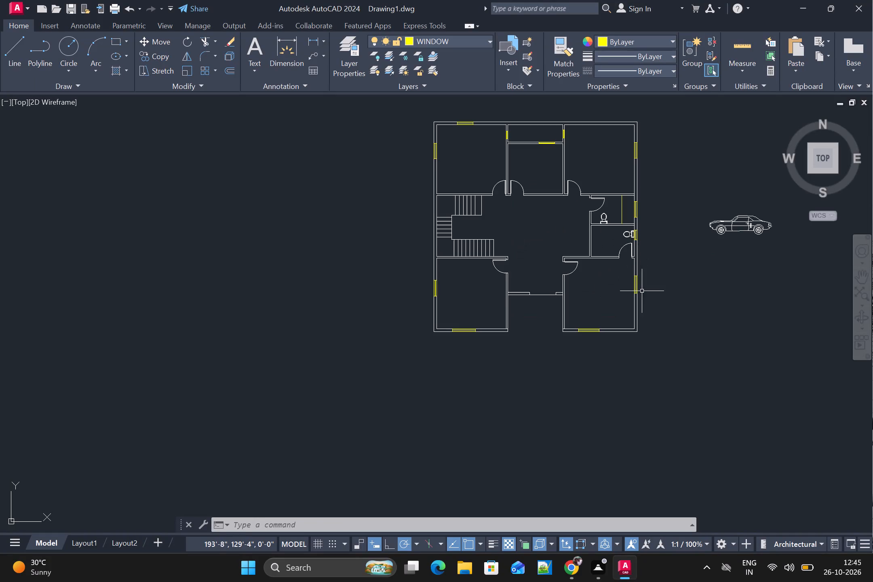
Examine the overall floor plan, including the two small toilet rooms and the staircase hall.
click(661, 291)
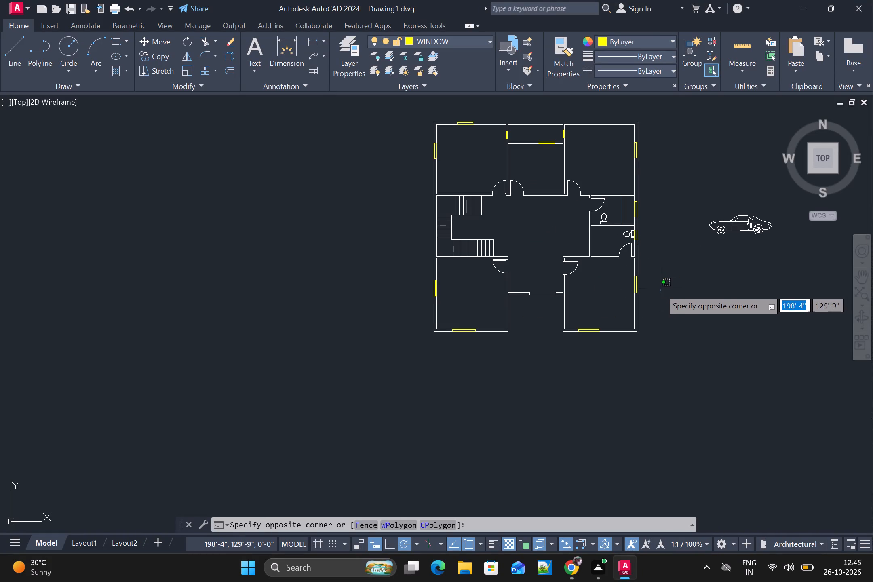
scroll(634, 300, up, 1)
click(699, 293)
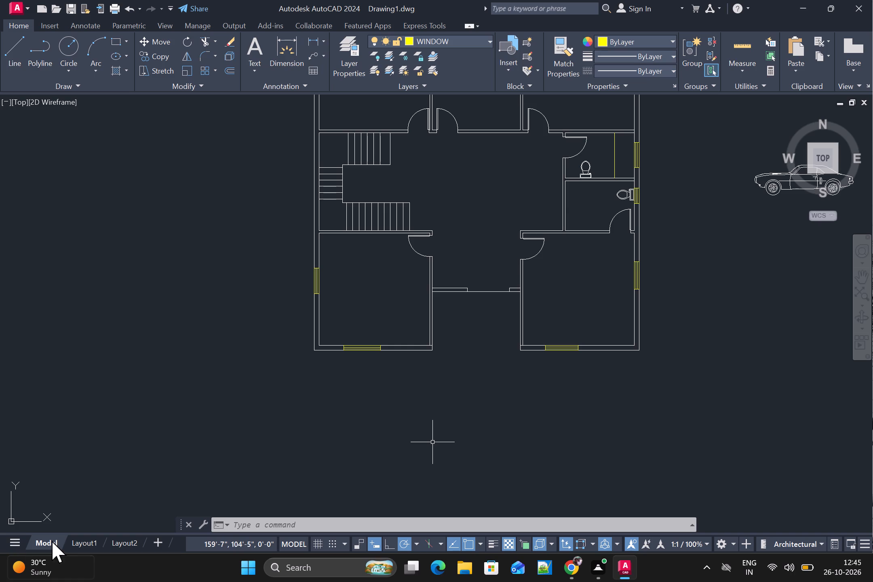
scroll(674, 269, down, 1)
middle_drag(674, 269, 650, 310)
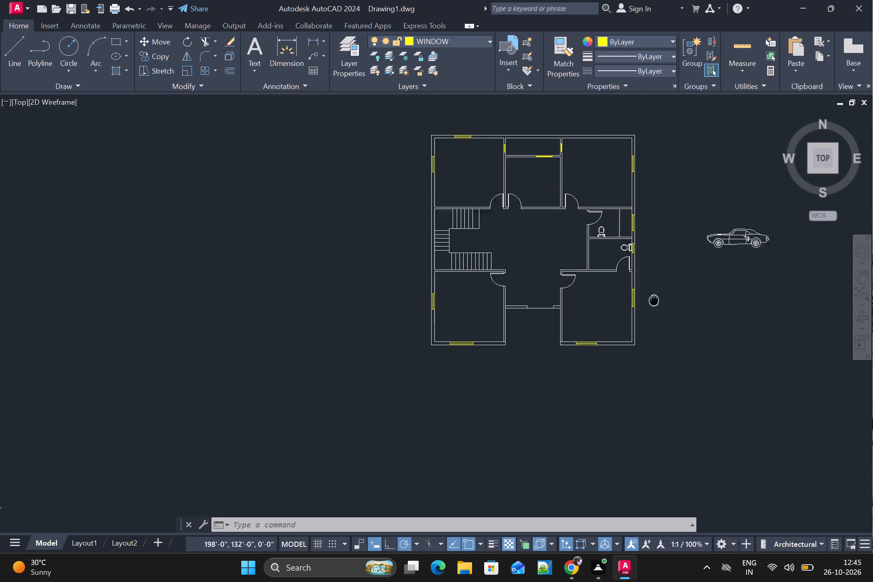
middle_drag(650, 310, 647, 325)
scroll(664, 320, up, 1)
scroll(635, 391, up, 1)
scroll(633, 391, down, 1)
middle_drag(659, 415, 662, 445)
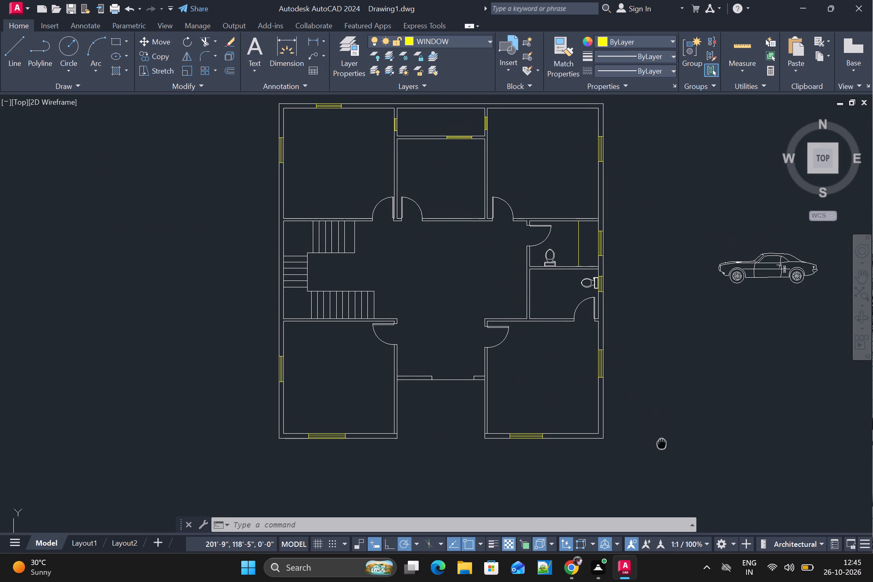
middle_drag(662, 445, 664, 450)
scroll(501, 312, up, 1)
middle_drag(614, 291, 608, 350)
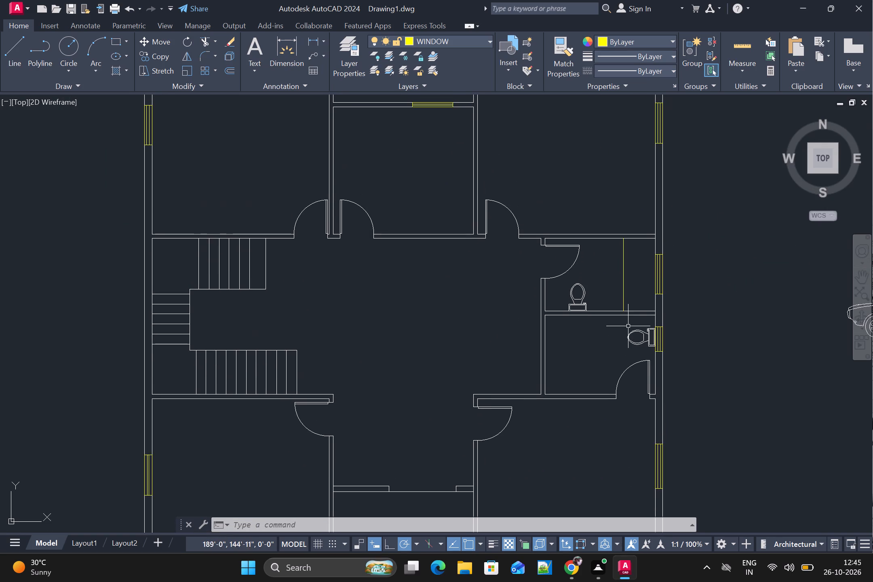
Make layer 0 the current layer.
click(452, 41)
click(447, 57)
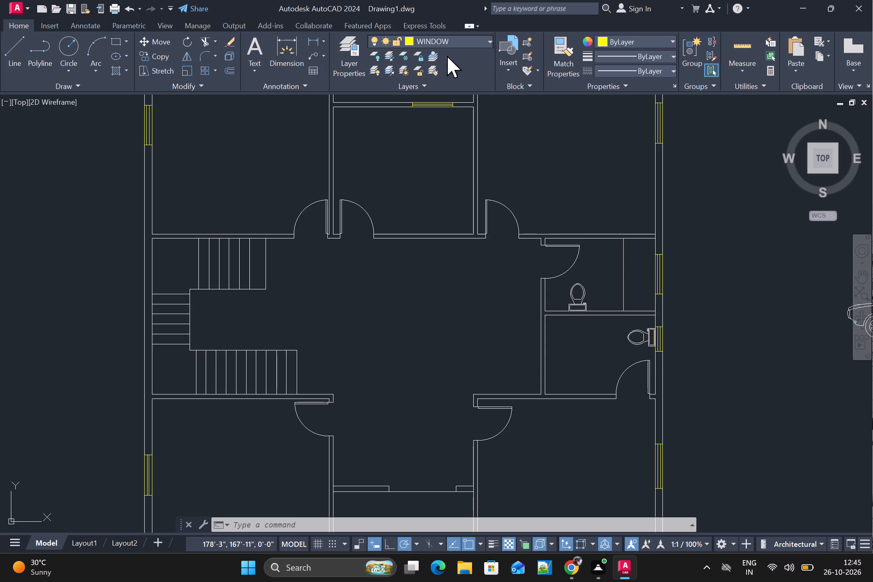
Insert the recently used A$C4CB00… block in the middle of the plan's upper-left room.
scroll(620, 192, down, 1)
middle_drag(633, 205, 622, 266)
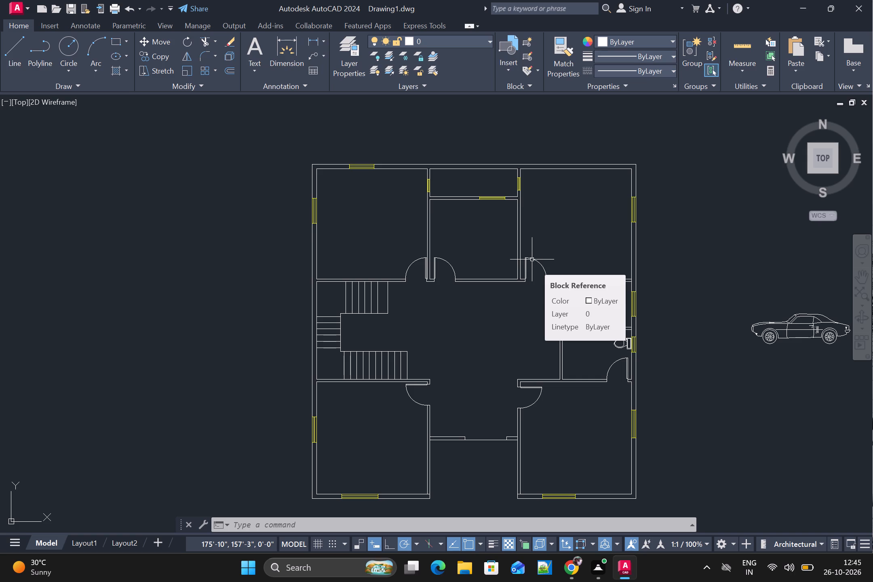
scroll(483, 276, down, 1)
scroll(523, 294, up, 1)
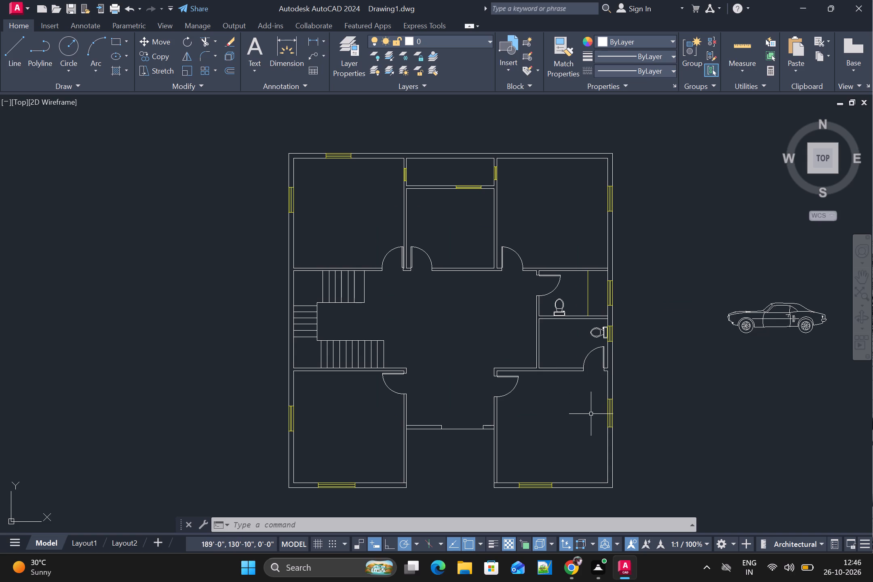
scroll(599, 413, down, 1)
middle_drag(599, 414, 608, 409)
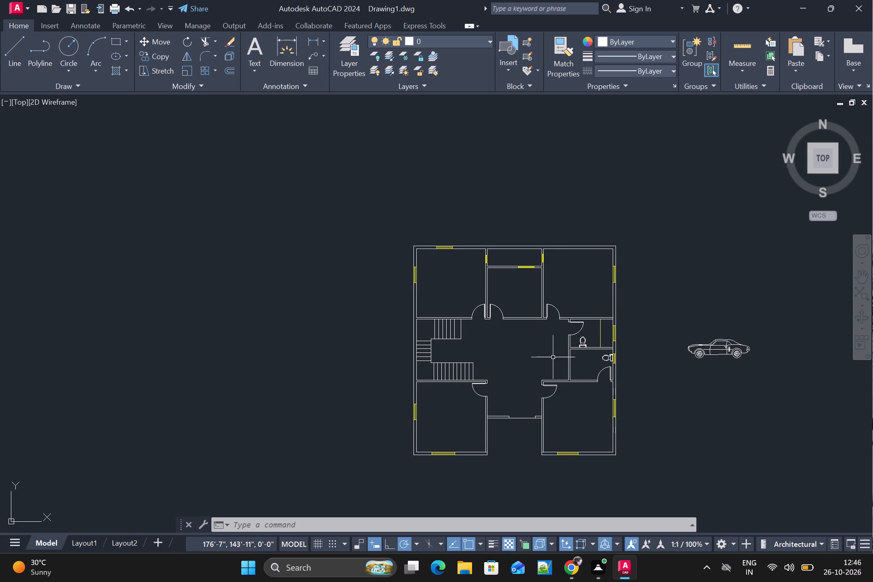
click(502, 71)
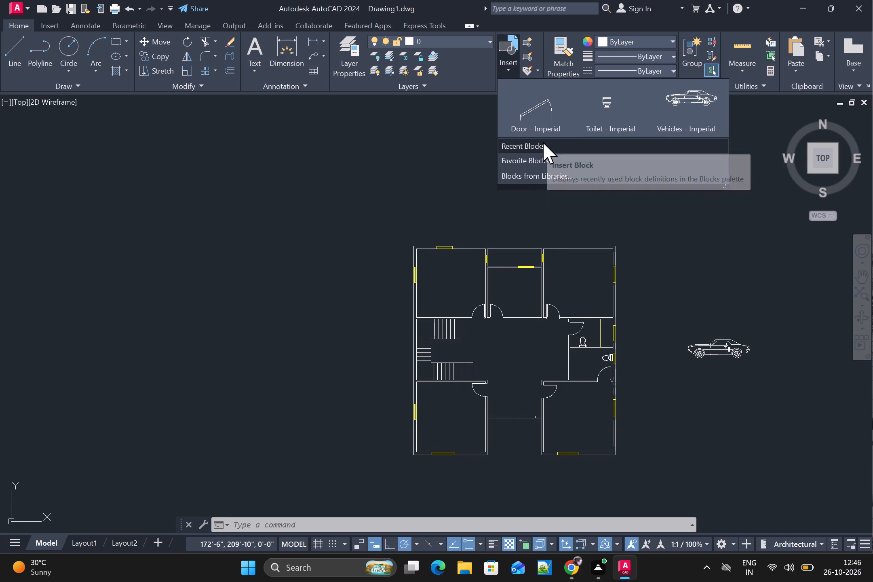
click(543, 142)
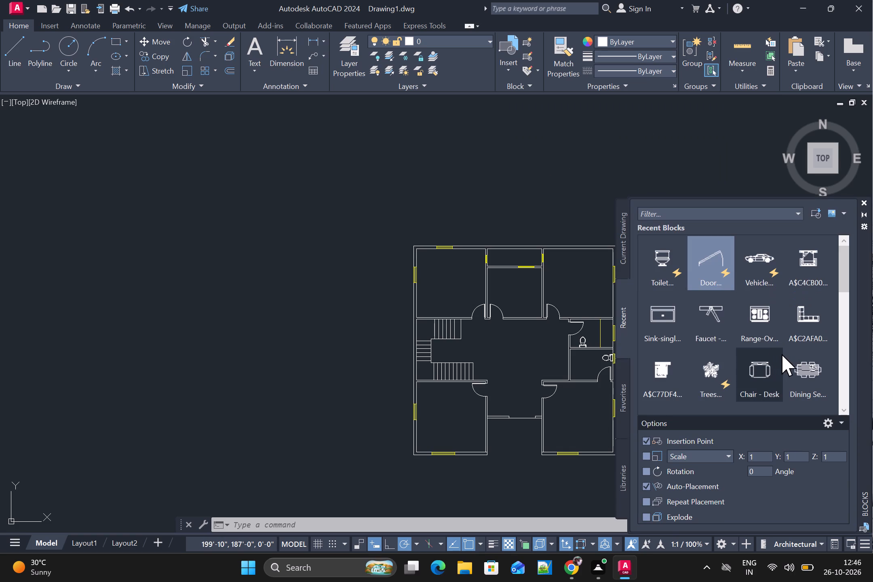
scroll(782, 354, down, 6)
drag(807, 262, 462, 276)
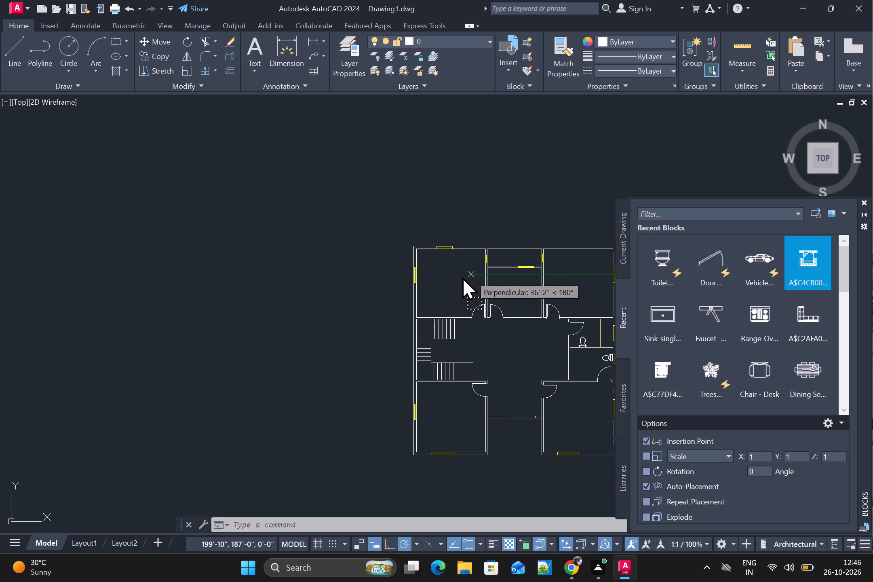
drag(462, 276, 452, 276)
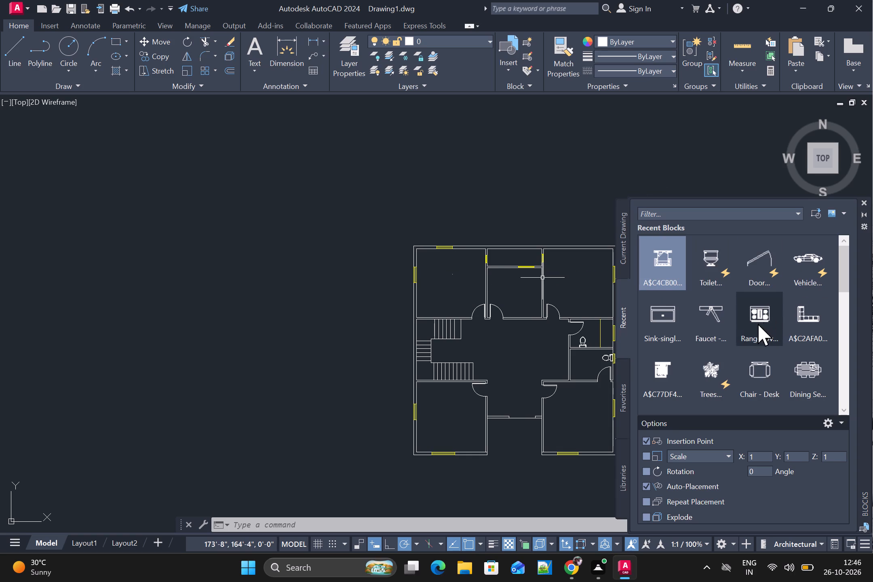
Insert the Range-Oven block in the upper middle room, near its upper-right corner below the window.
drag(757, 309, 463, 354)
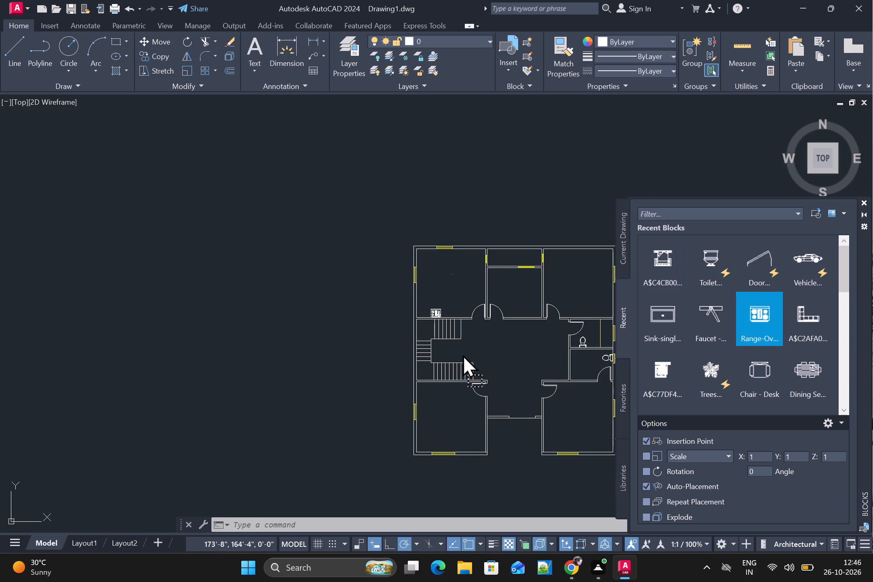
drag(463, 354, 523, 363)
drag(523, 363, 540, 326)
drag(540, 326, 527, 276)
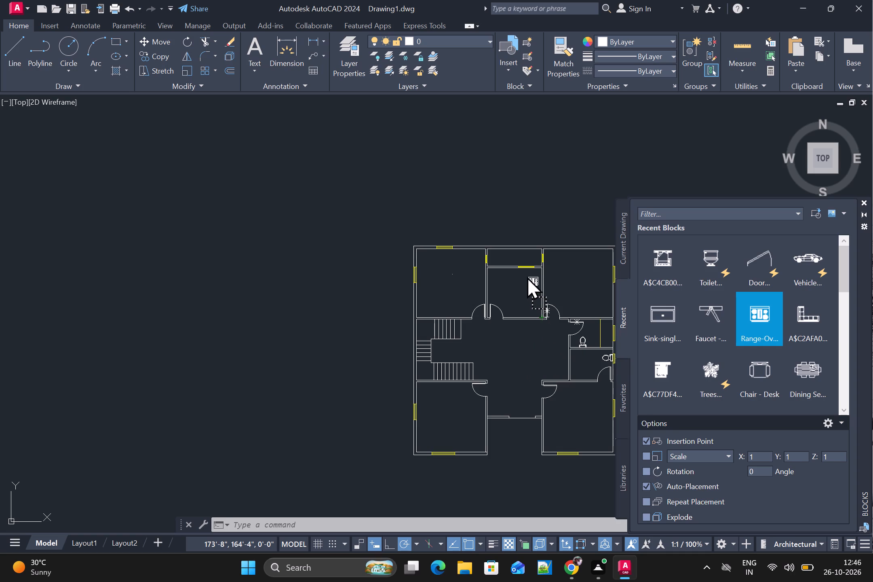
drag(527, 276, 527, 276)
Insert the single sink block and the faucet block separately inside the upper middle room with the range.
drag(710, 310, 493, 295)
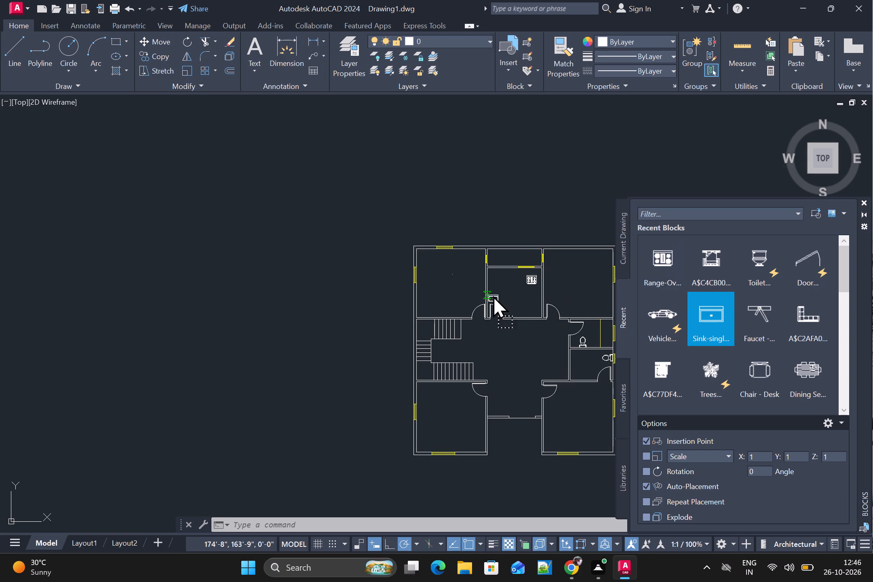
drag(493, 295, 503, 285)
drag(758, 309, 525, 303)
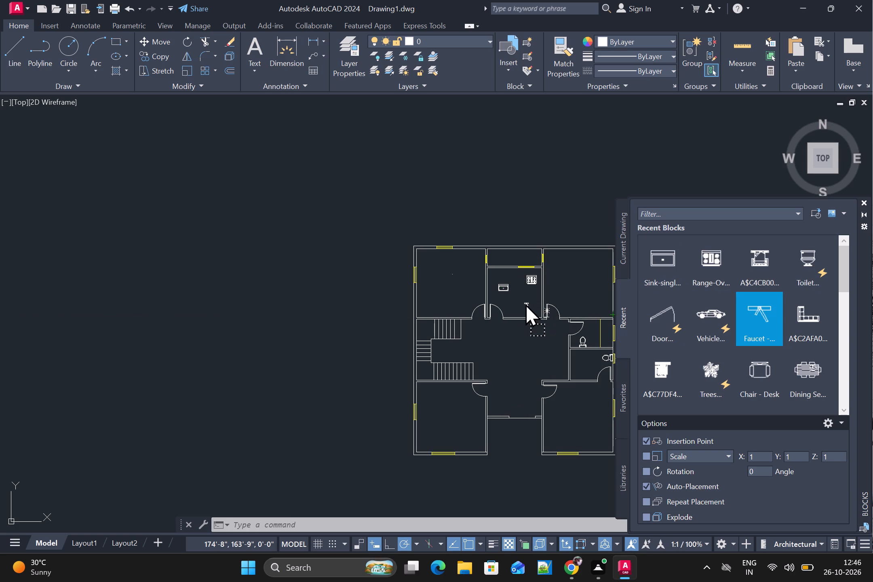
drag(525, 303, 525, 303)
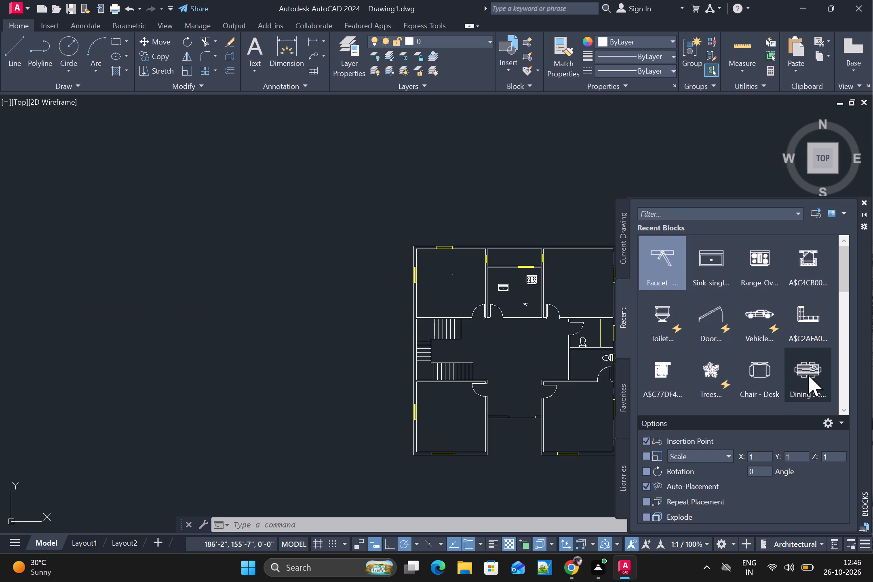
Insert the Dining Set block in the central hall, between the staircase and the small toilet rooms.
drag(808, 372, 521, 356)
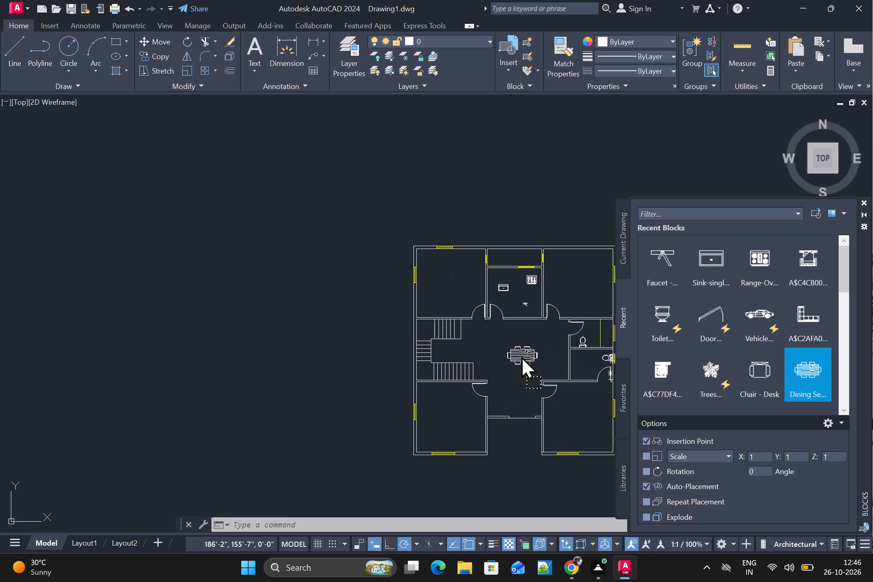
drag(521, 356, 519, 352)
Insert the L-shaped A$C2AFA0… block in the hall between the dining set and the toilet rooms, and close the block library.
drag(799, 316, 754, 342)
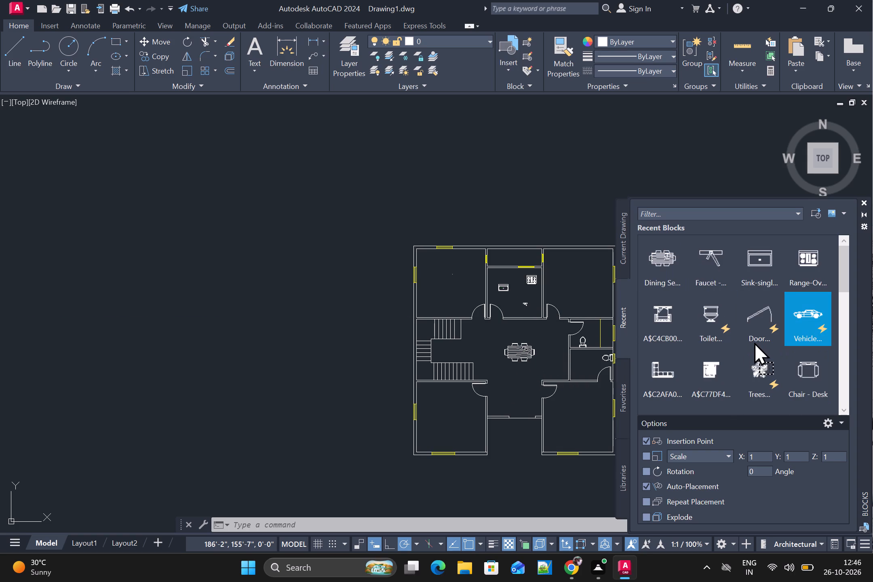
drag(754, 342, 761, 339)
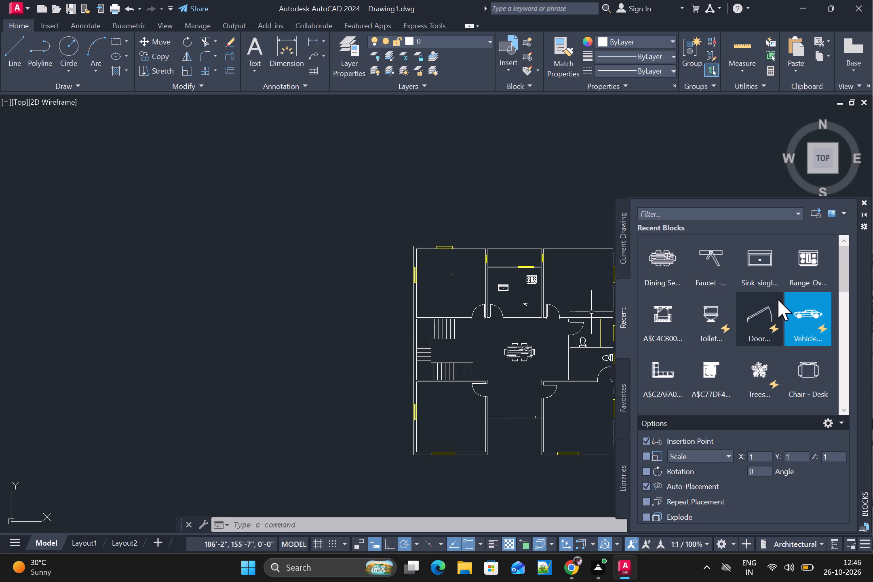
drag(674, 371, 524, 370)
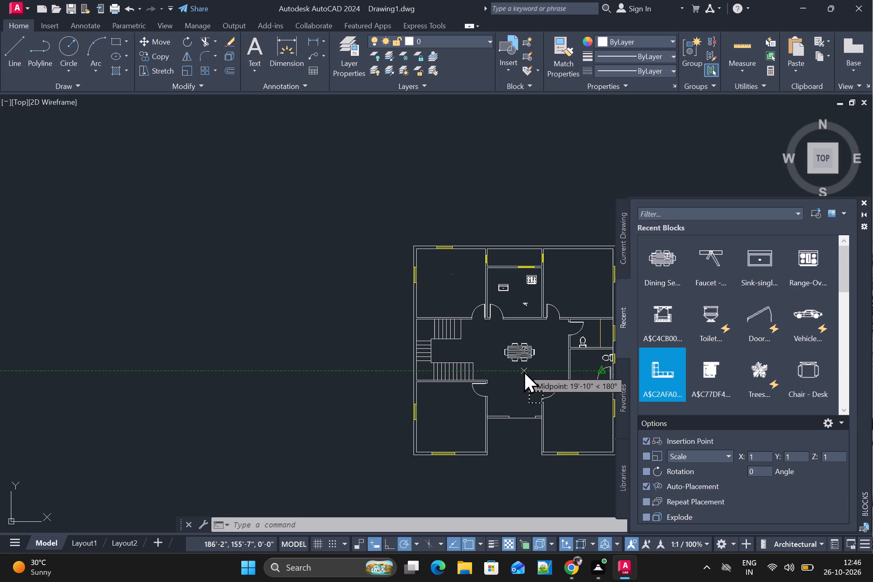
drag(524, 370, 550, 346)
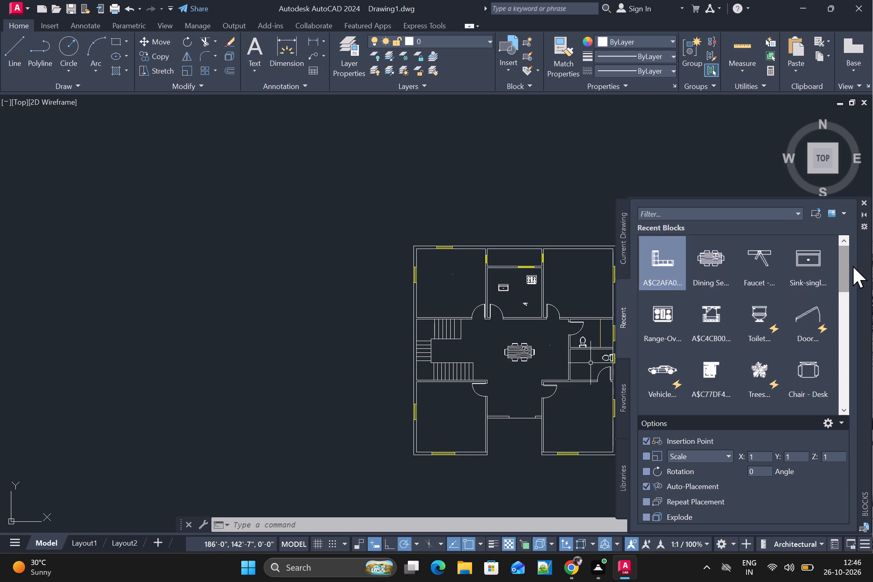
click(865, 200)
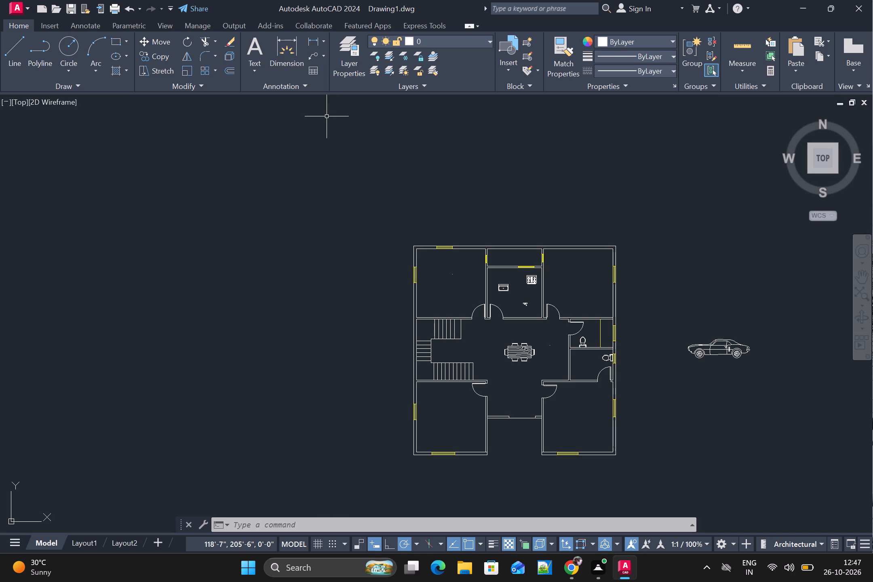
Examine the plan with its inserted kitchen, dining and toilet blocks.
scroll(359, 82, down, 2)
middle_drag(559, 351, 521, 332)
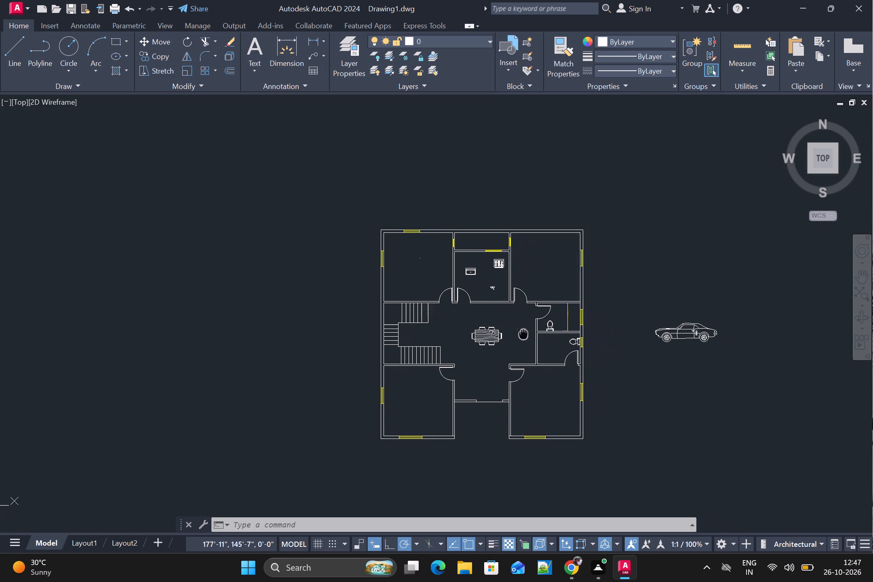
middle_drag(521, 332, 517, 329)
scroll(540, 311, up, 2)
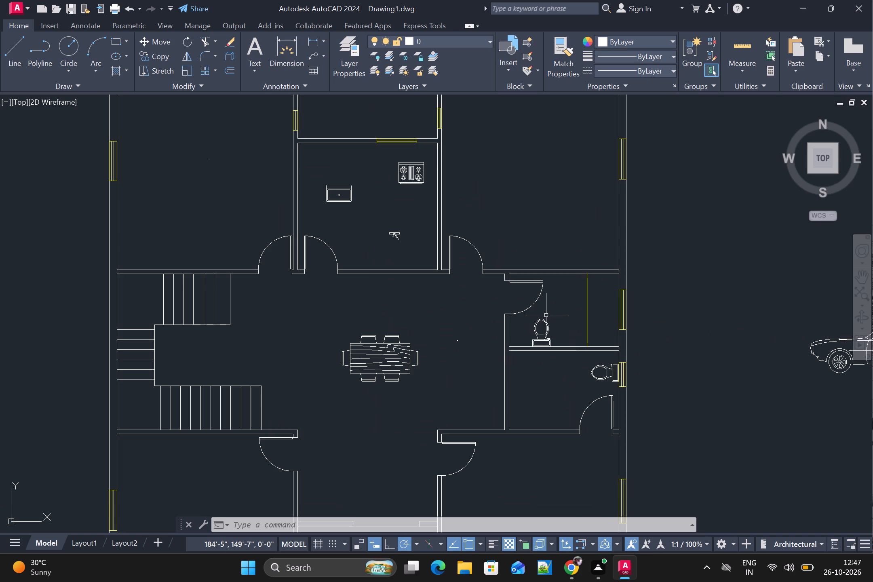
scroll(546, 318, down, 1)
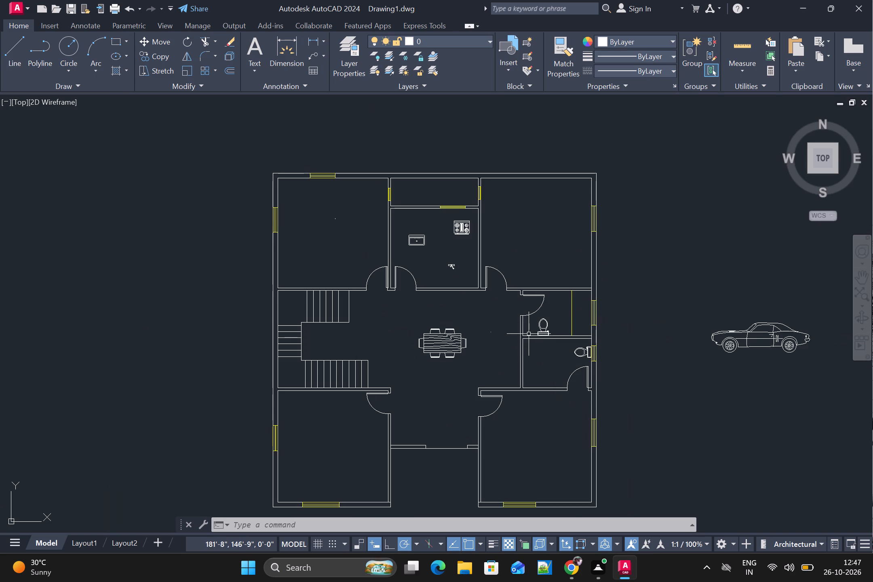
scroll(529, 334, down, 1)
scroll(544, 339, up, 1)
Draw three sides of a bathtub outline, about 2'-1" wide and 3'-6" long, beside the window in the upper toilet room, leaving the lower end open.
scroll(562, 322, up, 1)
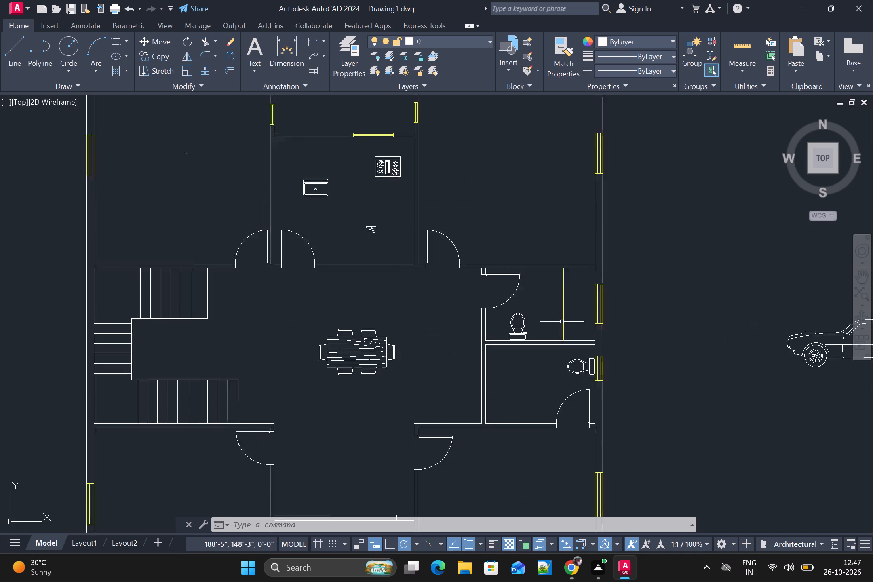
scroll(562, 322, up, 1)
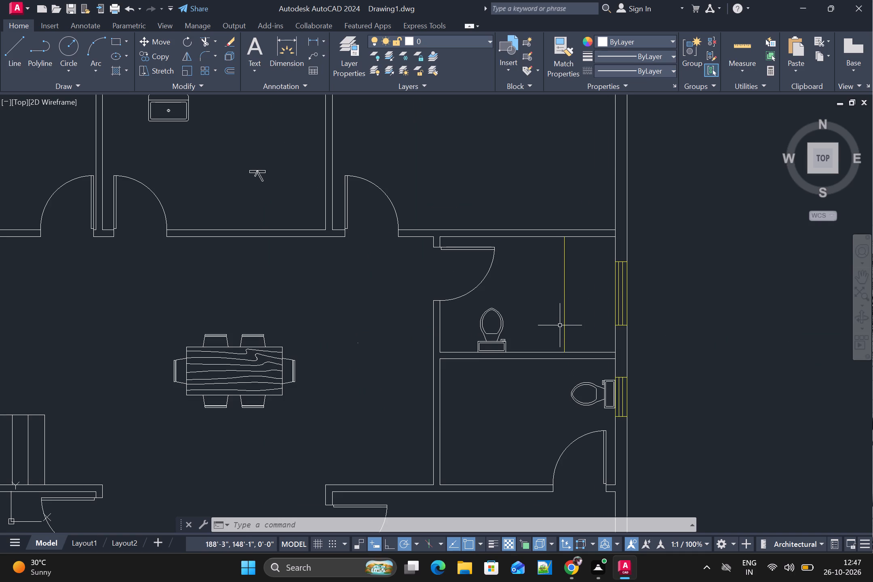
key(l)
key(Return)
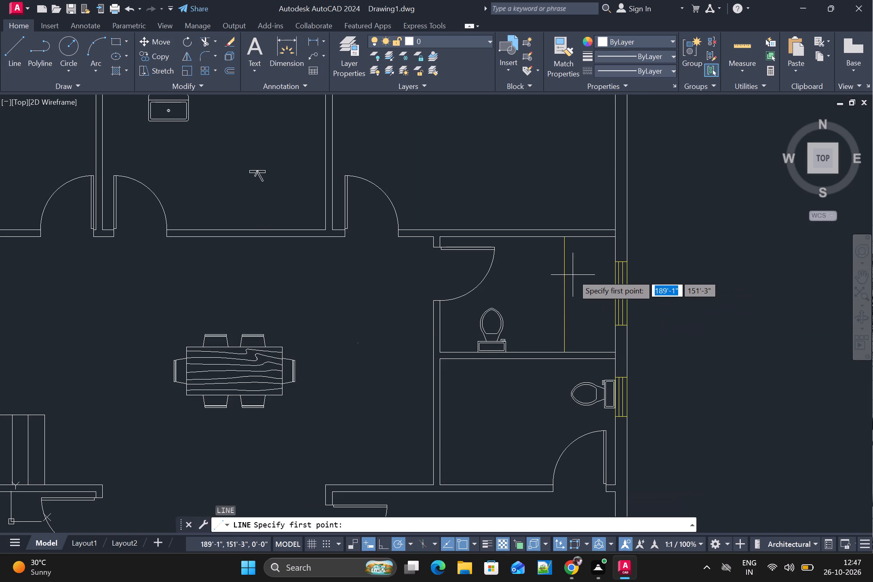
click(572, 263)
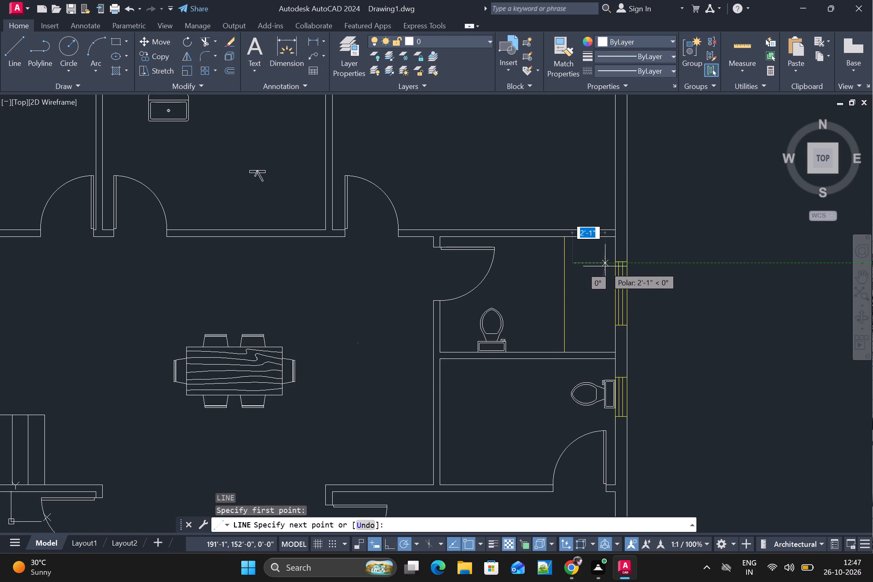
click(605, 266)
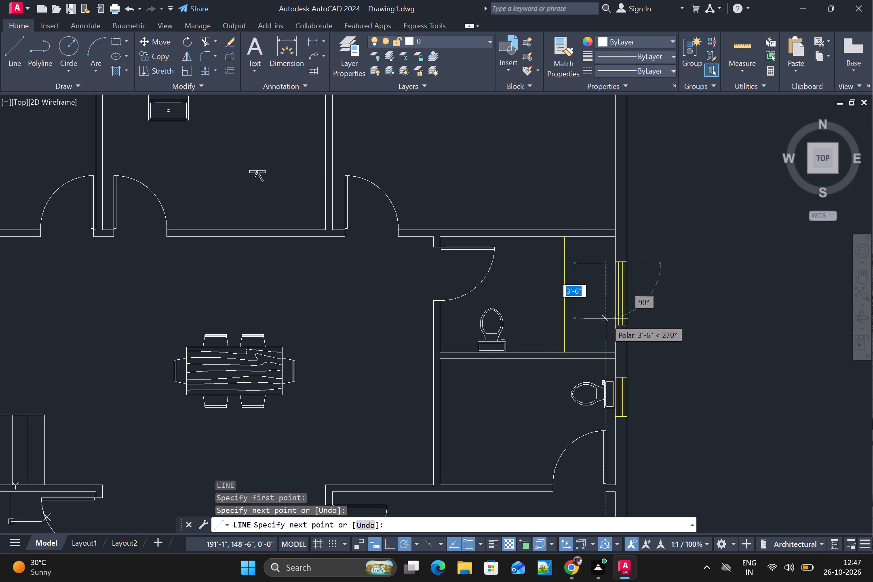
click(606, 318)
key(space)
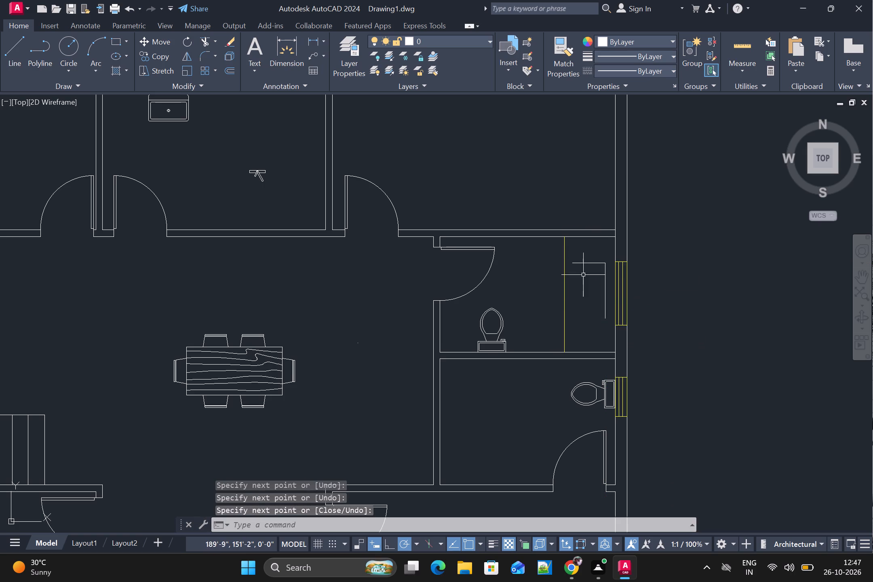
key(space)
drag(570, 264, 571, 267)
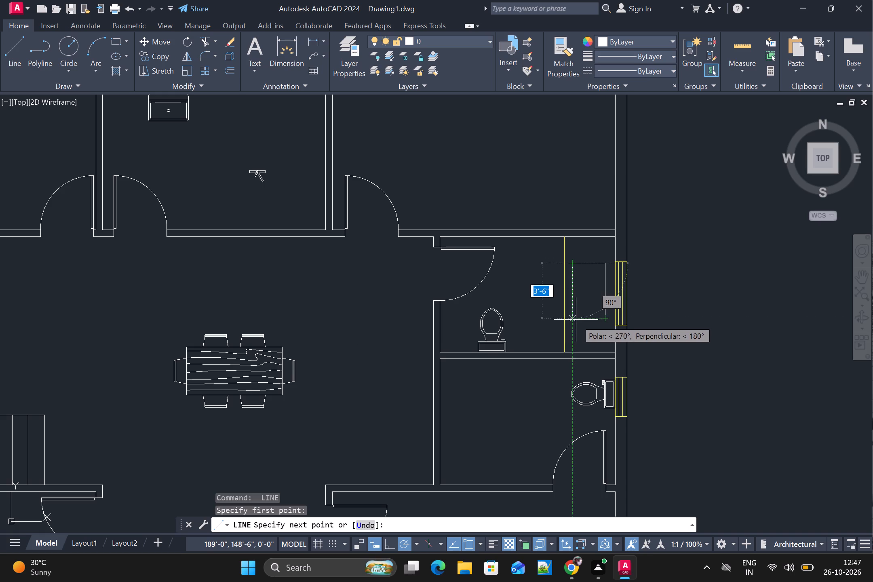
click(577, 320)
key(space)
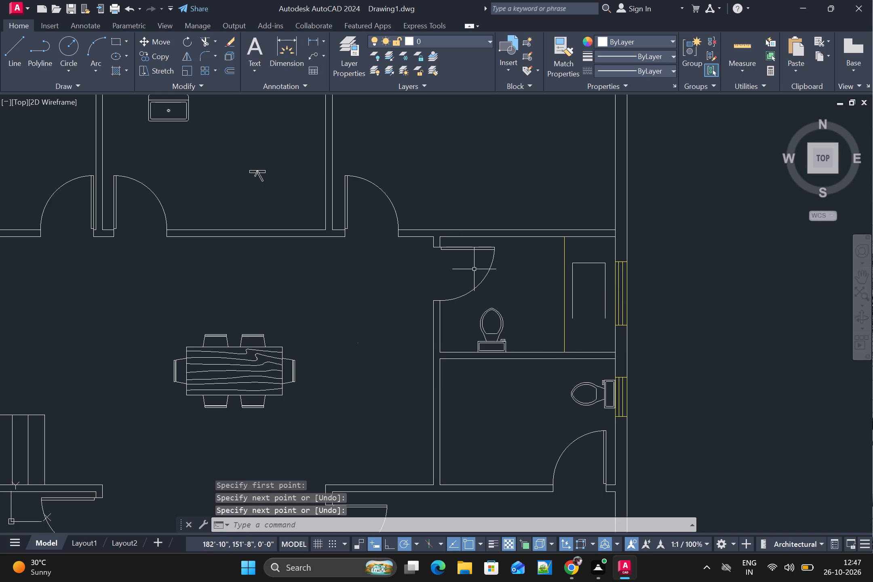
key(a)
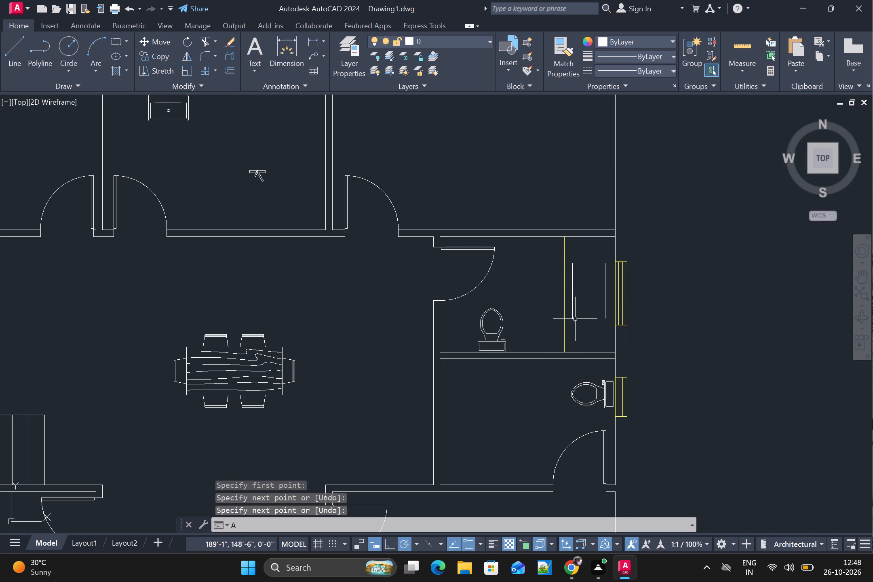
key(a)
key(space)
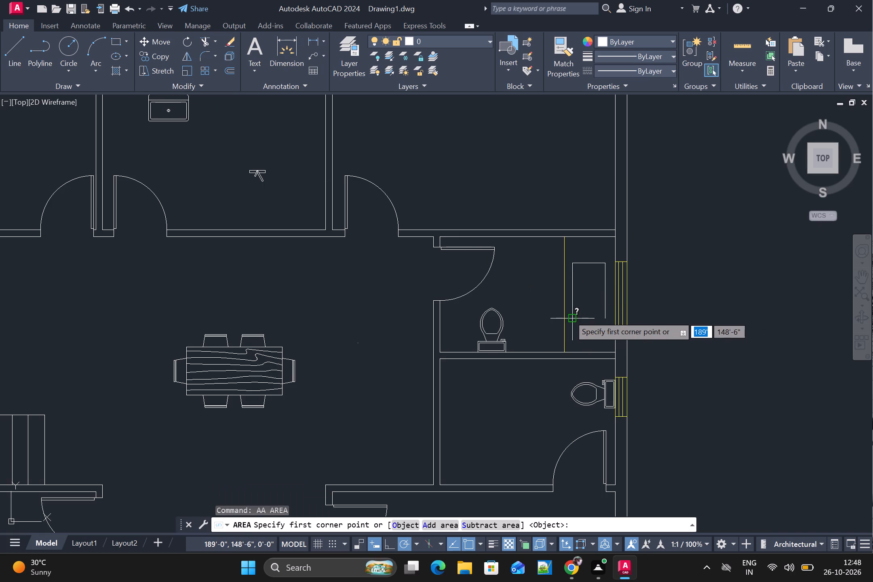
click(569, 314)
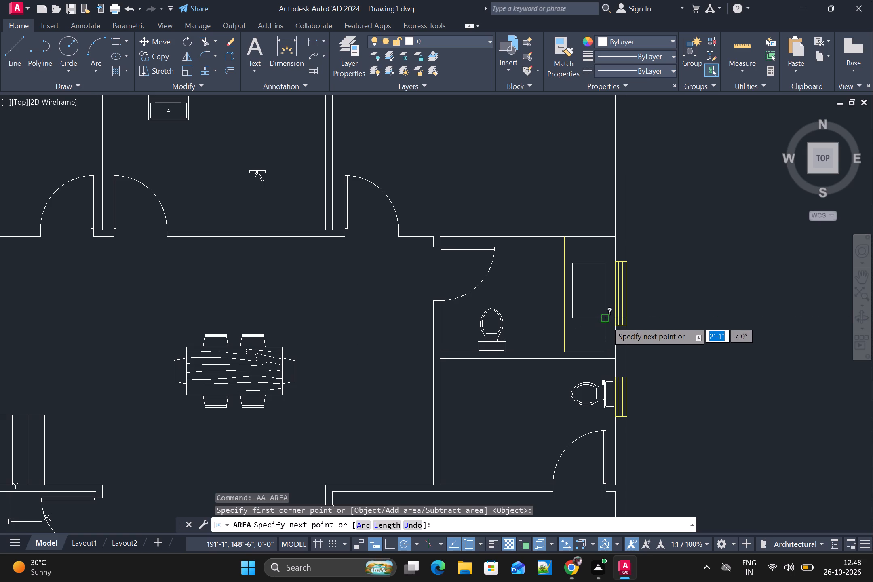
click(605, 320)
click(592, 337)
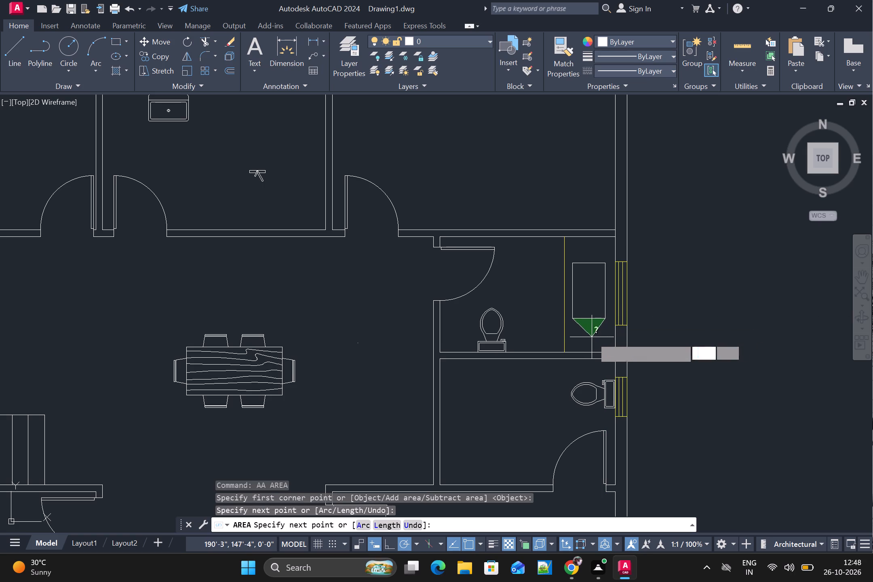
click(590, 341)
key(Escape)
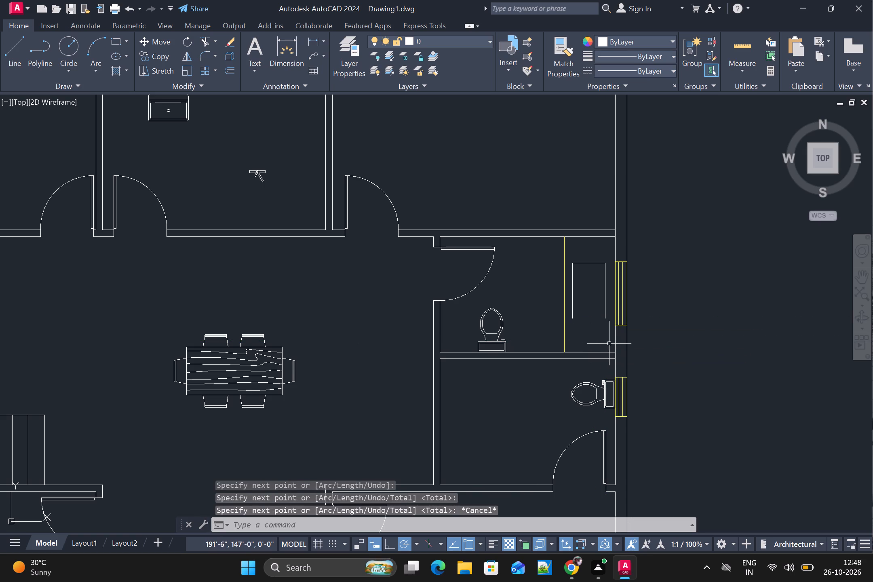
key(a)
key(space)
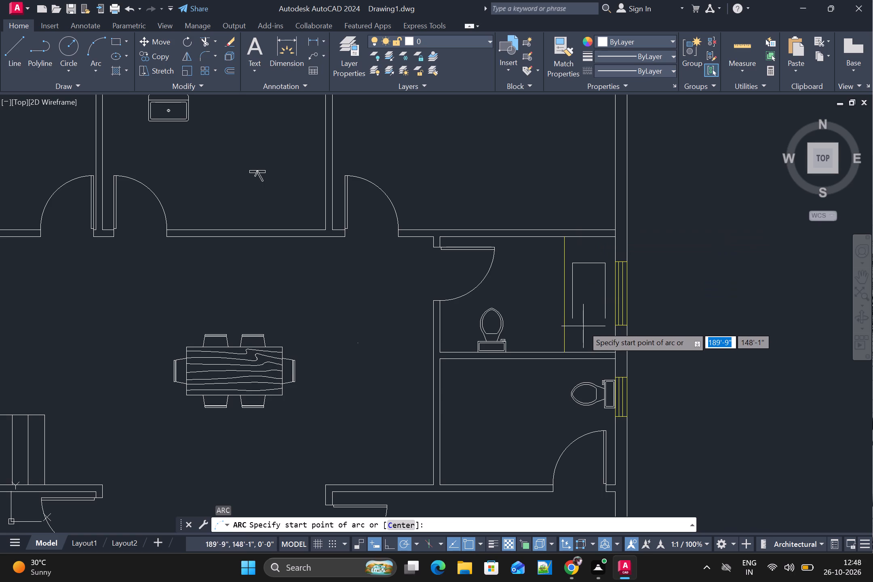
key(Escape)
Draw a three-point arc bulging downward to close the open lower end of the bathtub outline.
key(a)
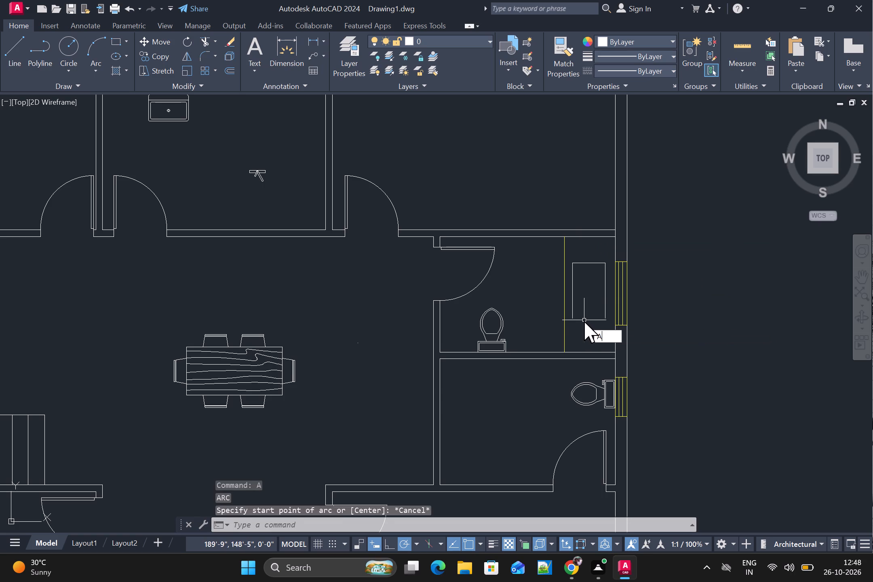
key(space)
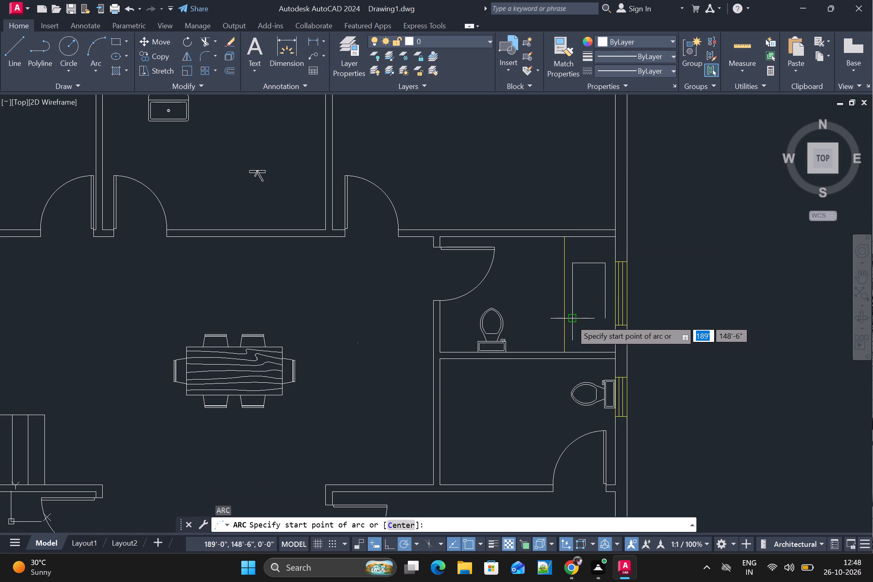
click(571, 320)
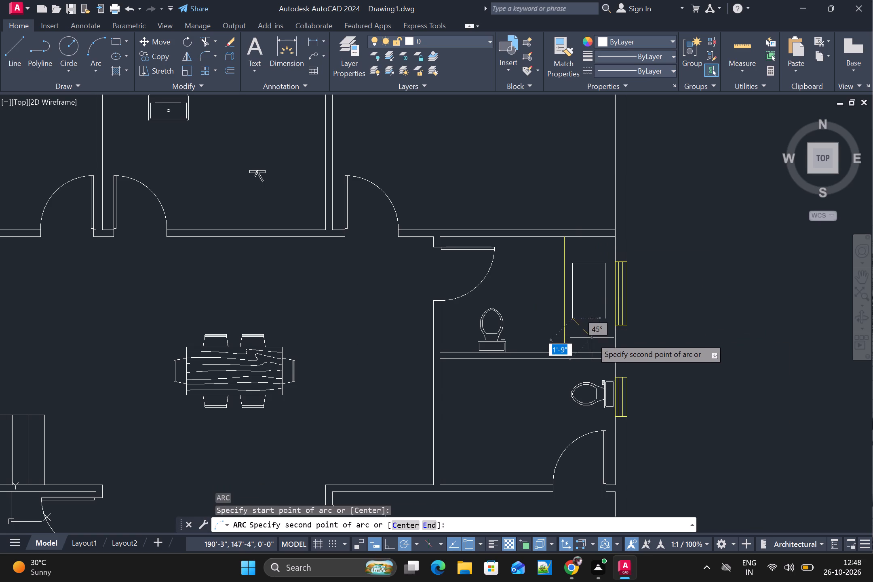
click(592, 338)
click(607, 321)
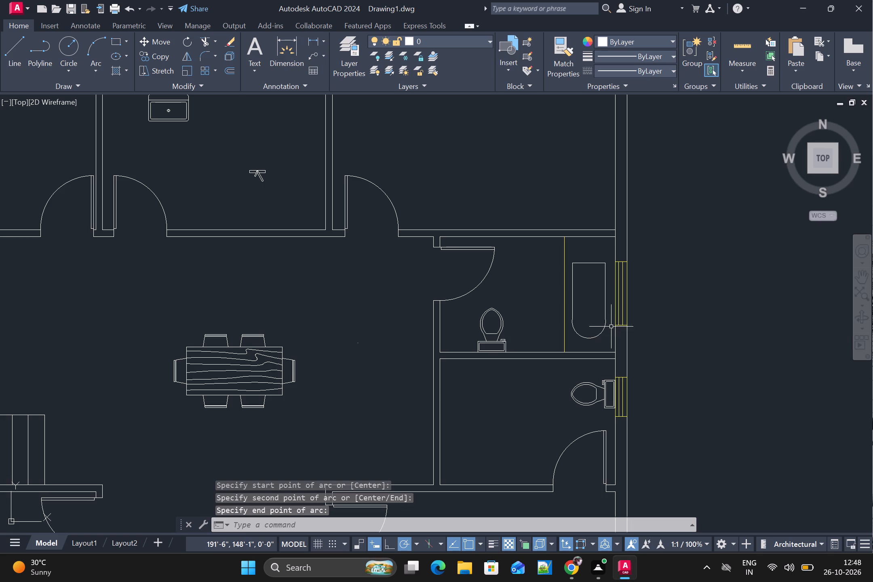
key(Escape)
Examine the whole floor plan, its furnished rooms and the car block outside the walls.
scroll(608, 340, down, 2)
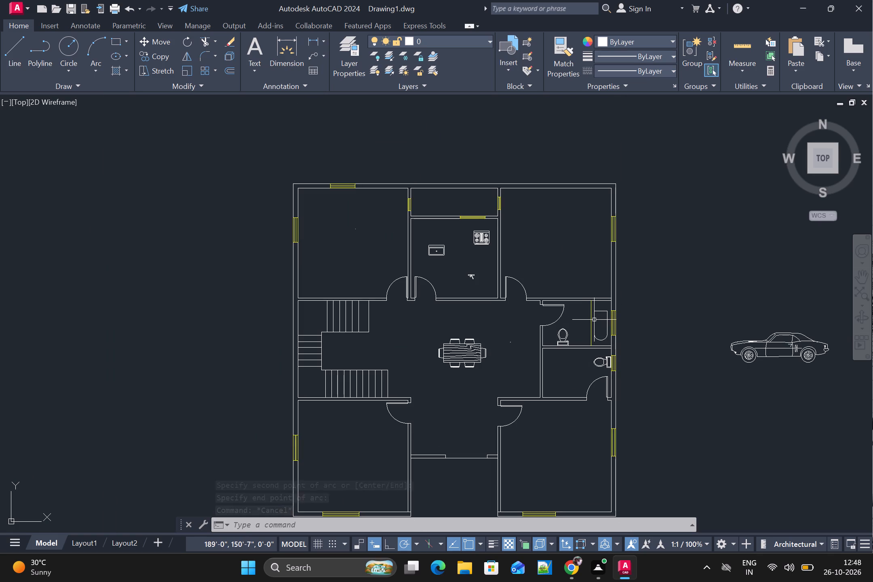
scroll(607, 321, up, 1)
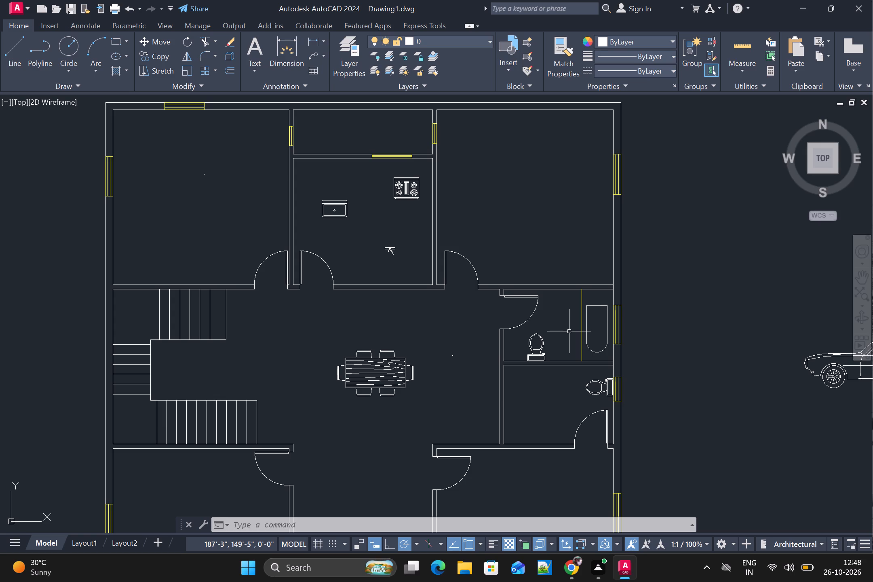
scroll(646, 321, down, 1)
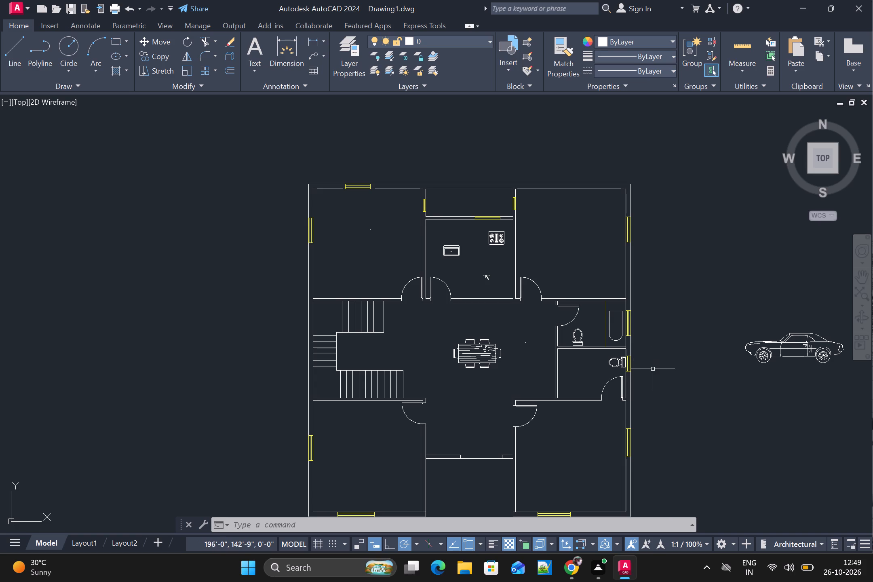
scroll(653, 369, down, 1)
scroll(639, 386, up, 1)
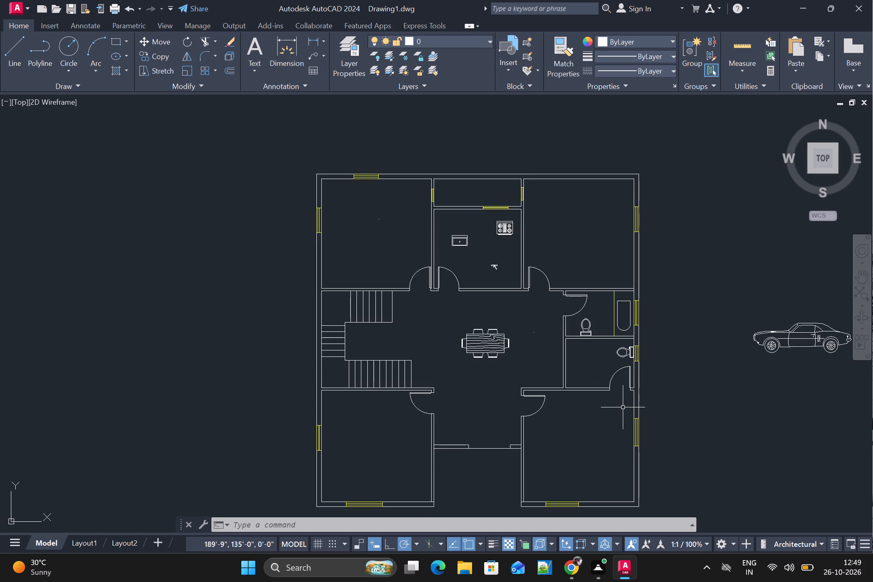
middle_drag(565, 410, 573, 359)
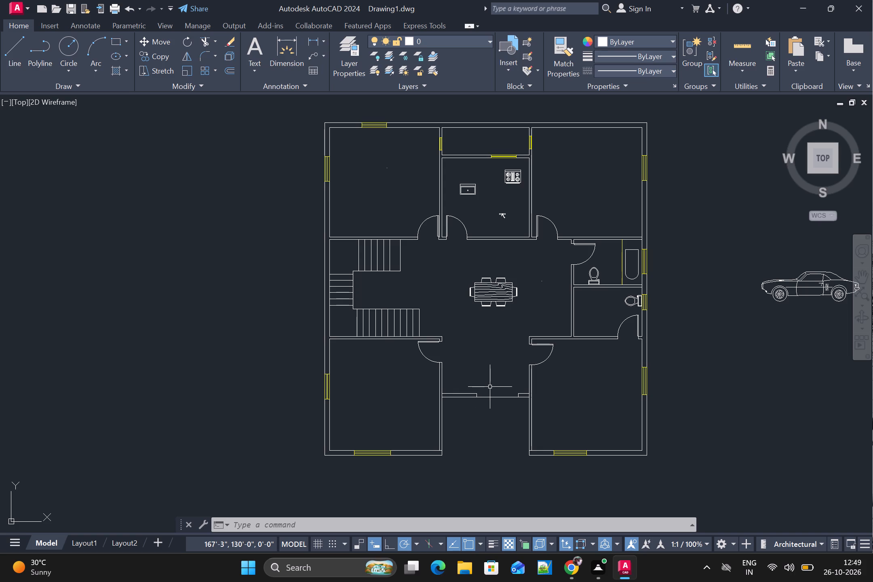
scroll(572, 365, down, 1)
scroll(572, 369, up, 1)
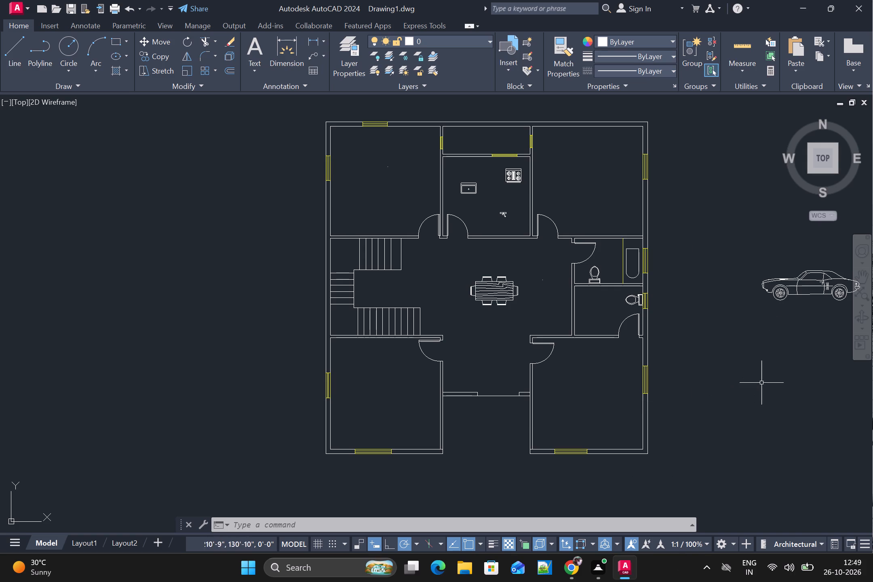
scroll(763, 384, down, 1)
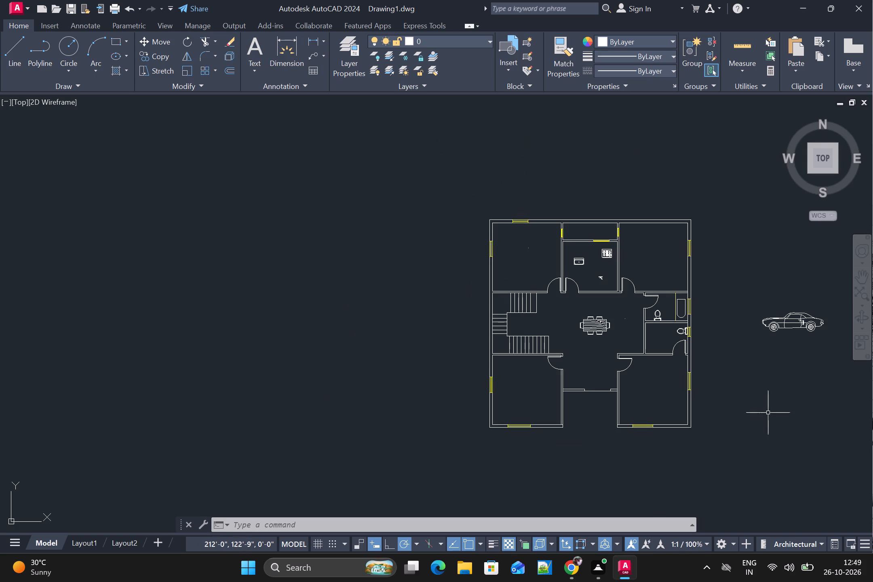
scroll(769, 412, down, 1)
scroll(778, 410, up, 1)
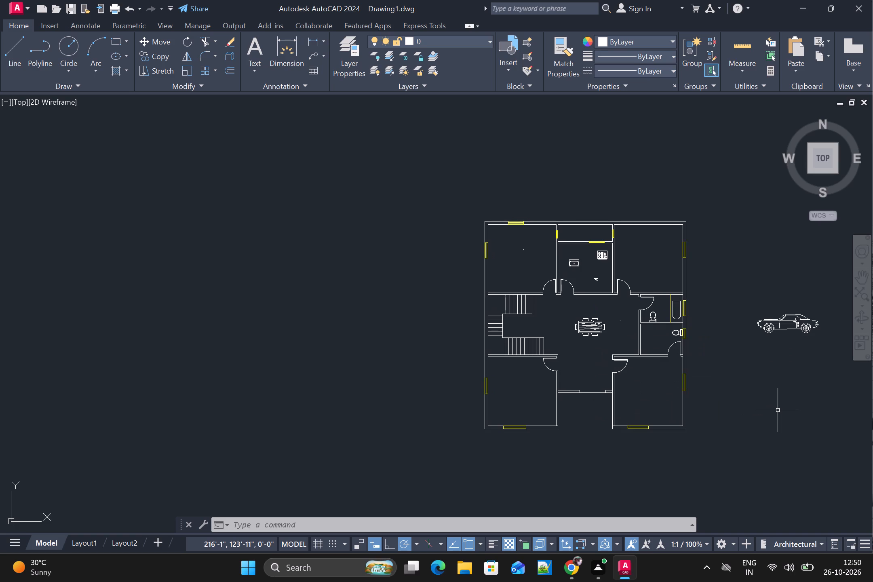
scroll(778, 410, up, 1)
middle_drag(776, 411, 738, 422)
scroll(748, 420, down, 1)
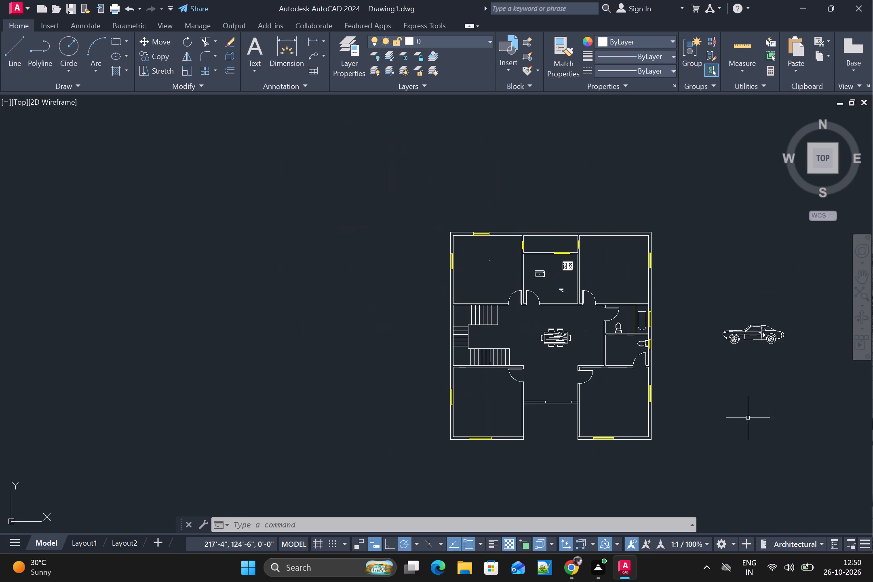
scroll(751, 416, up, 1)
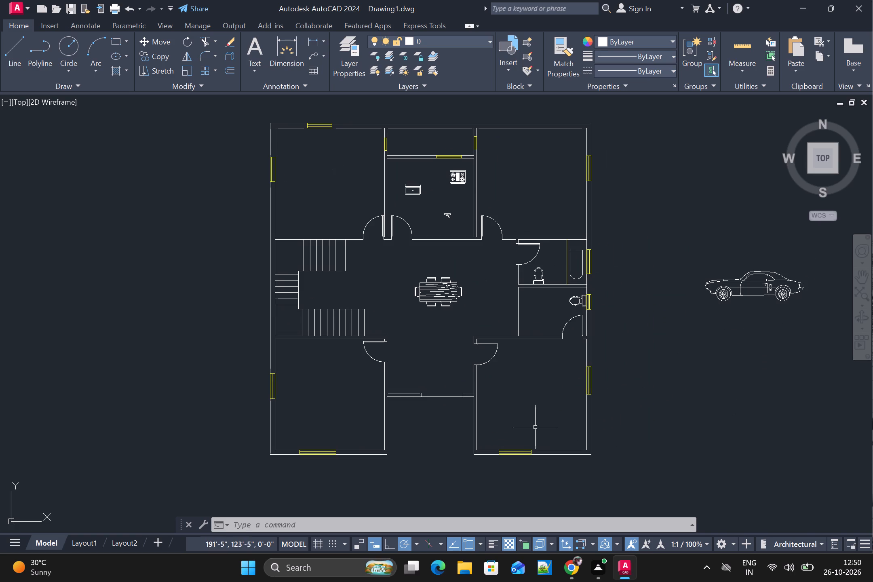
click(513, 62)
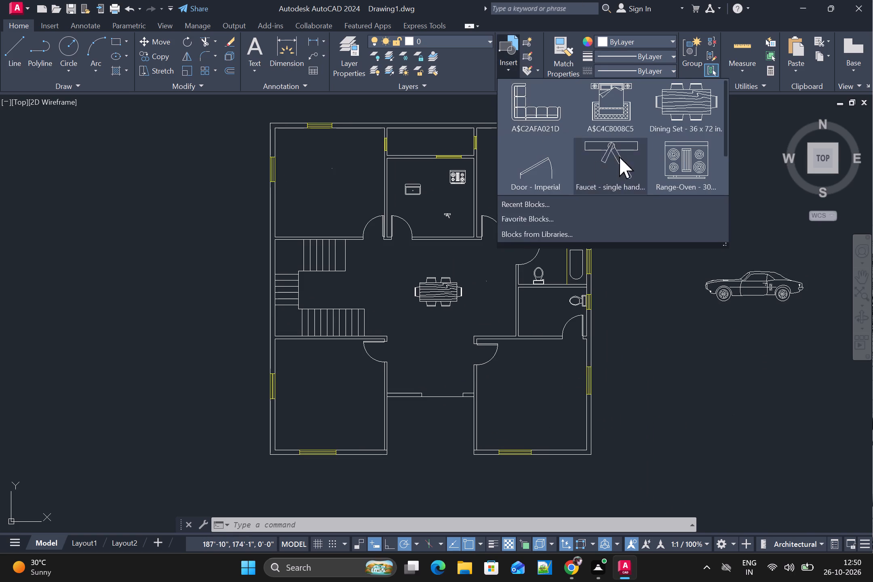
click(752, 135)
Scale the tiny bed block in the upper-left room up freehand to bedroom furniture size, keeping it inside the room.
scroll(357, 160, up, 4)
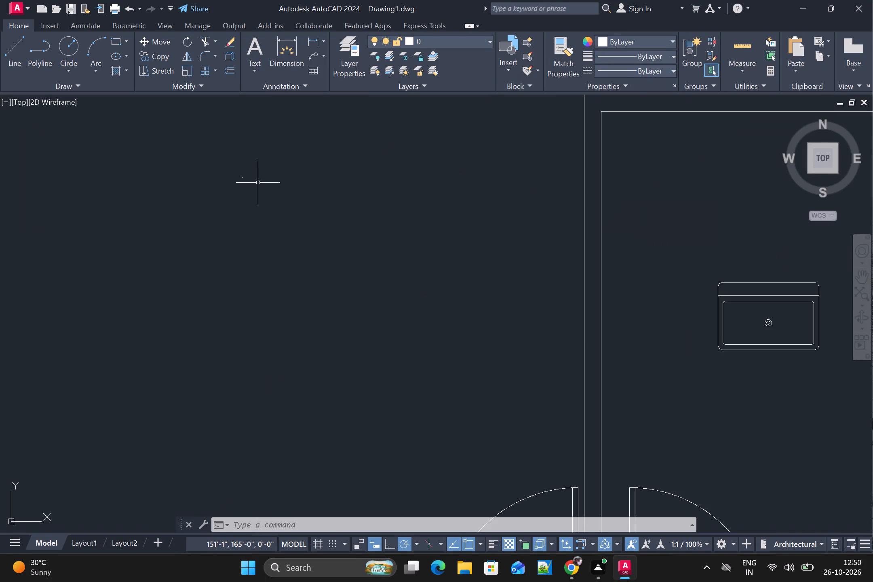
drag(228, 171, 326, 187)
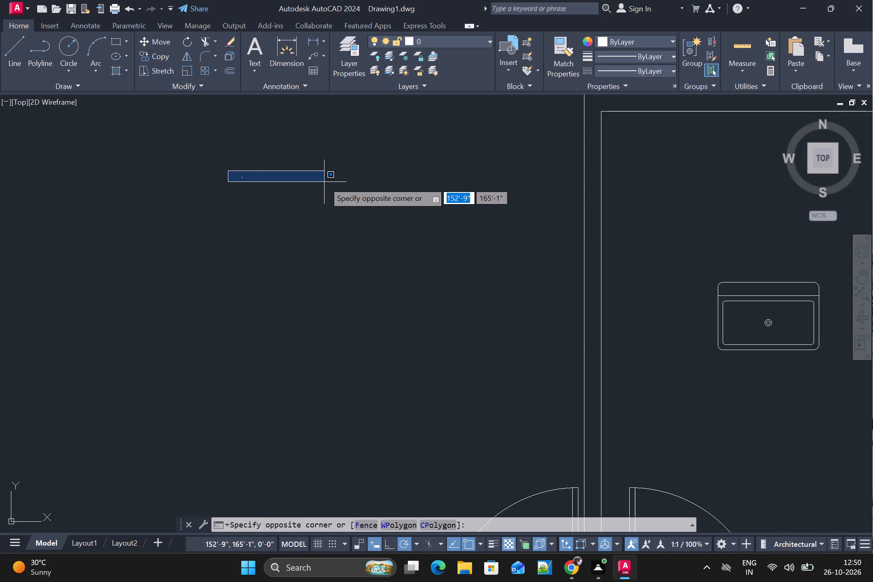
click(321, 181)
text(SC)
key(space)
scroll(245, 179, up, 6)
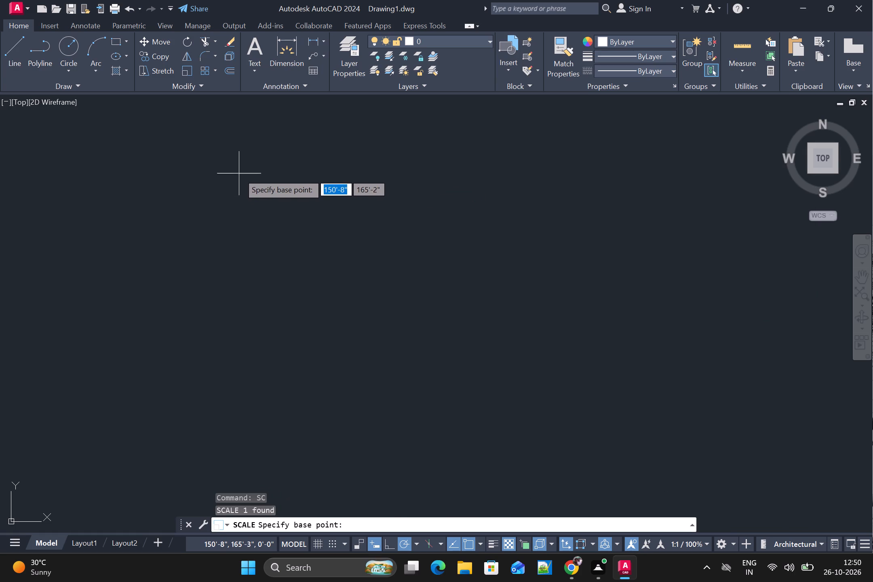
drag(256, 183, 265, 185)
scroll(415, 209, down, 5)
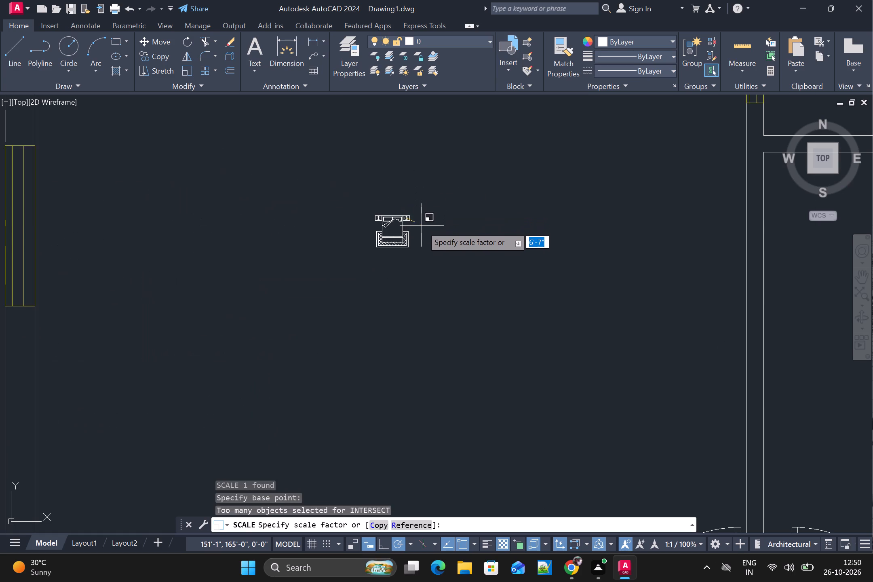
scroll(453, 239, down, 3)
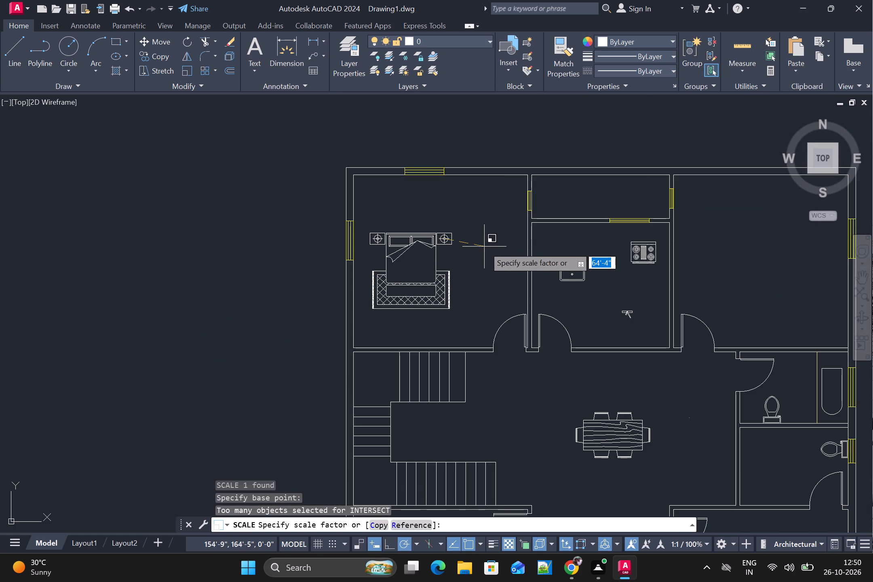
click(480, 251)
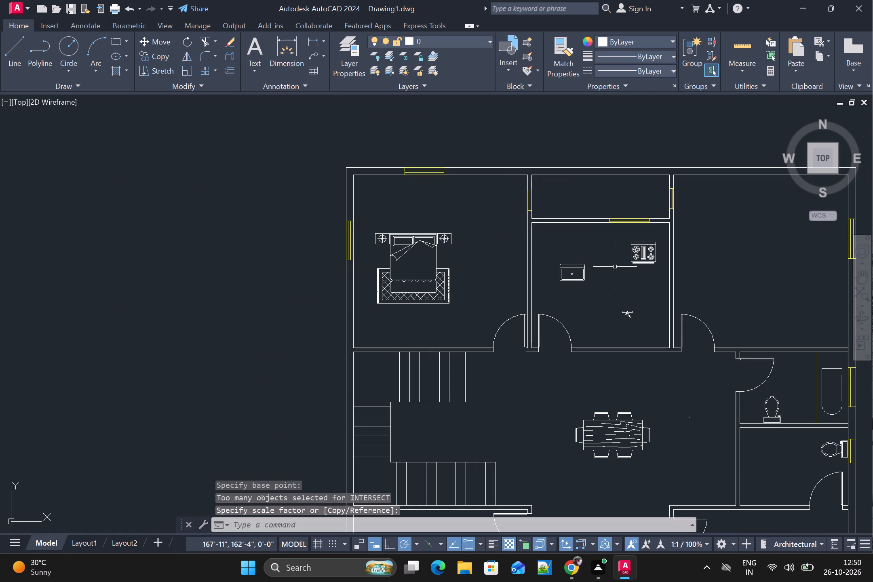
Scale the bed block in the upper-left bedroom up slightly, freehand, from the corner of its nightstand side.
middle_drag(614, 269, 560, 273)
click(384, 249)
key(space)
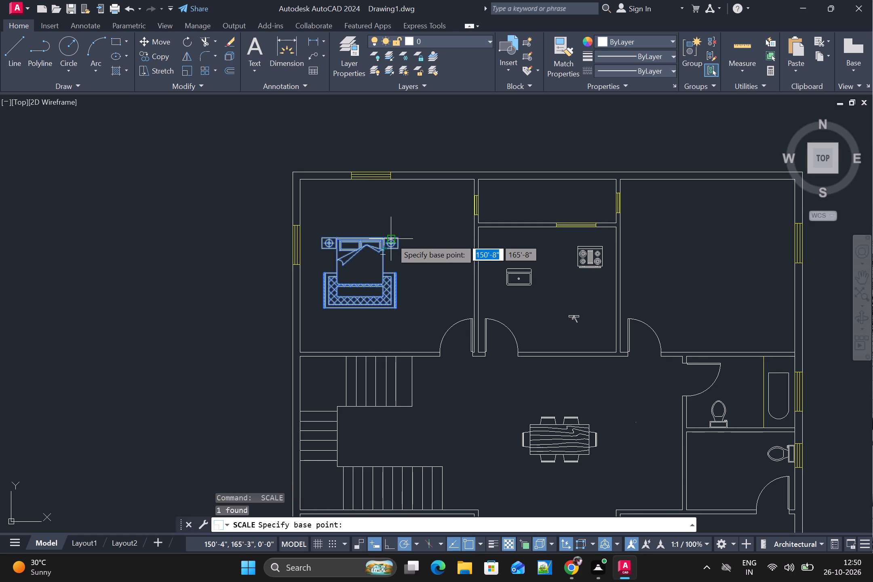
click(398, 234)
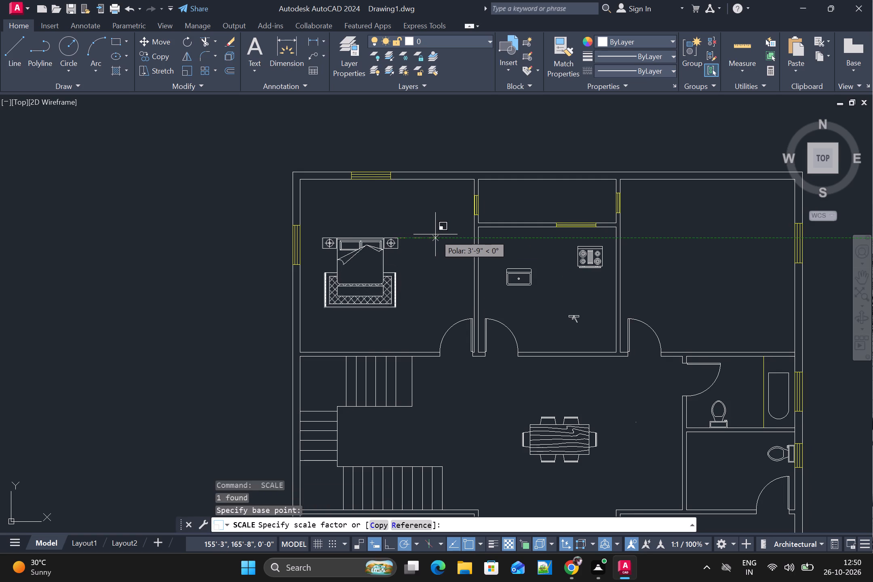
click(442, 236)
Copy the upper-left bed block and paste one copy into each of the other three bedrooms.
scroll(436, 249, down, 2)
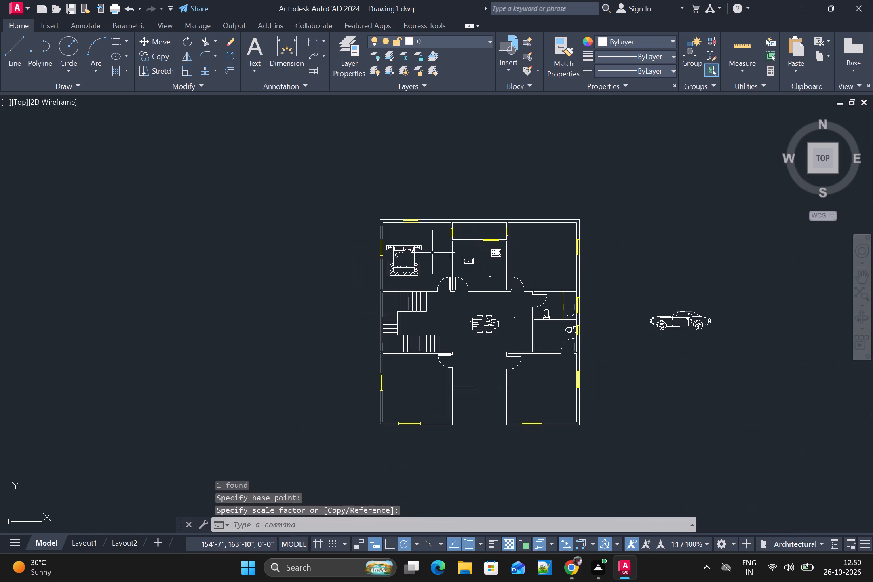
click(413, 247)
key(ctrl+c)
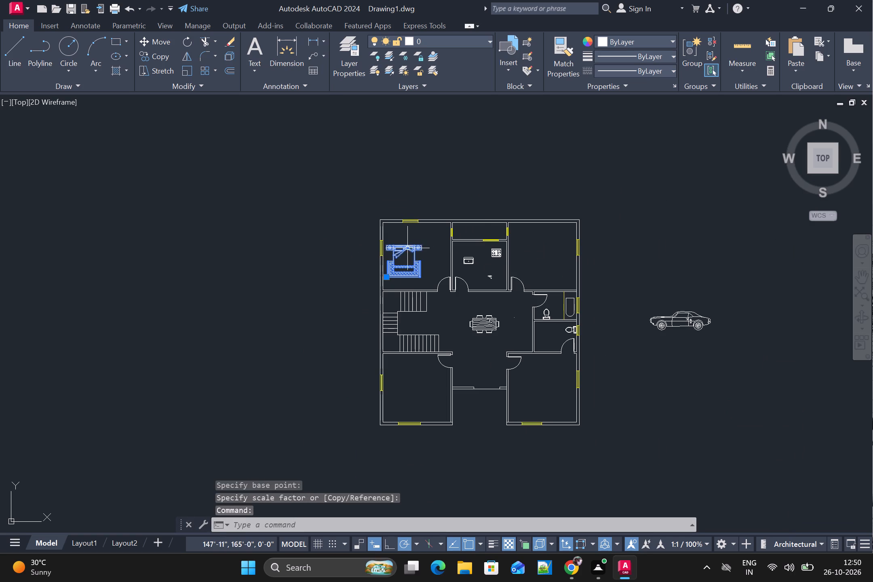
key(ctrl+v)
click(529, 260)
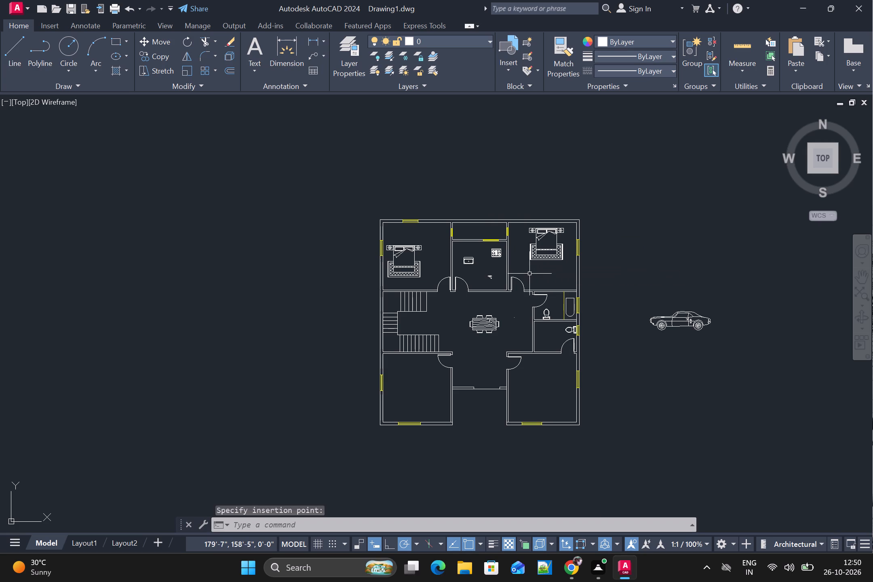
key(ctrl+v)
click(525, 410)
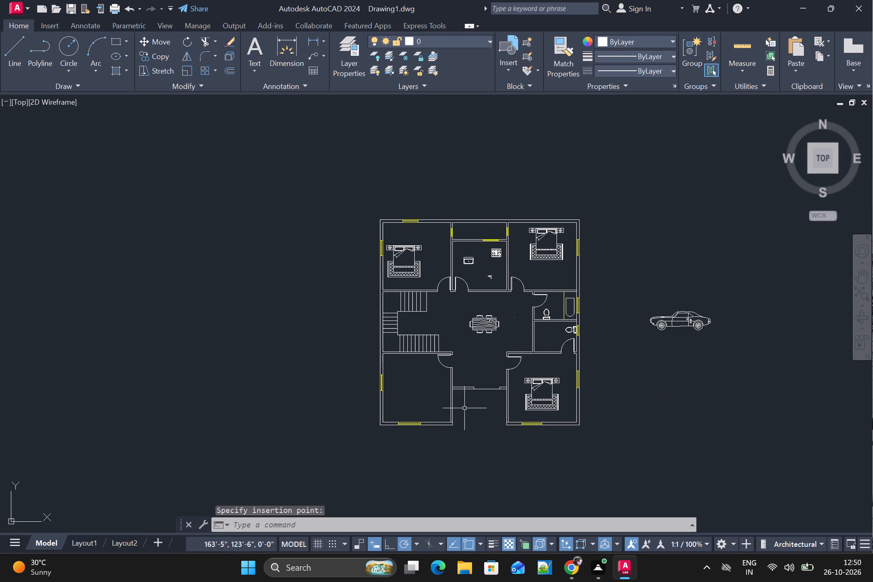
key(ctrl+v)
click(396, 406)
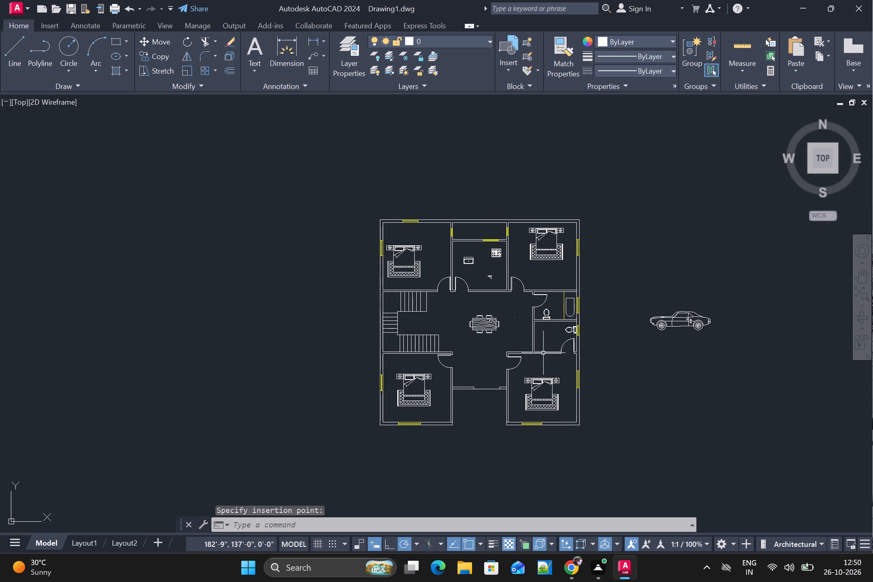
Scale the tiny sofa block in the hall up freehand to an L-shaped sofa of furniture size beside the dining table.
scroll(522, 329, up, 2)
scroll(514, 298, down, 1)
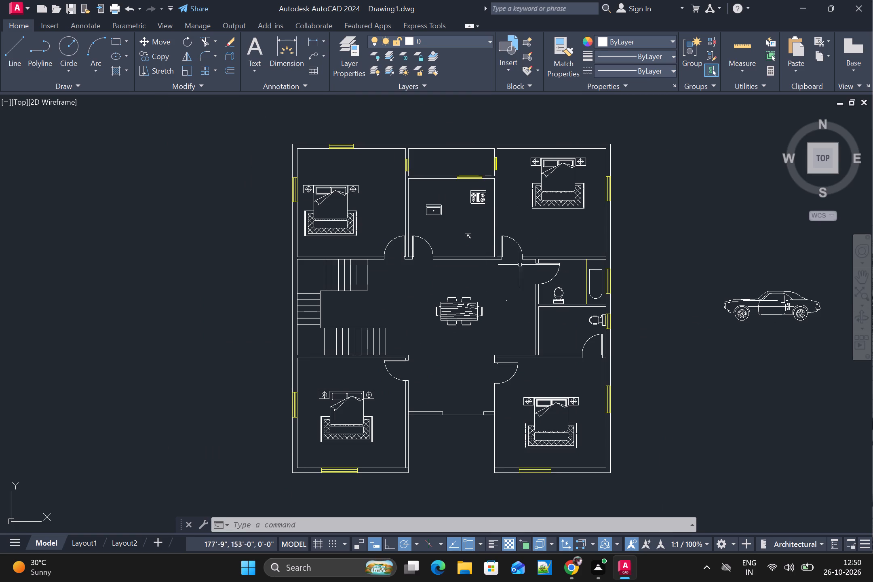
scroll(515, 315, up, 2)
click(498, 282)
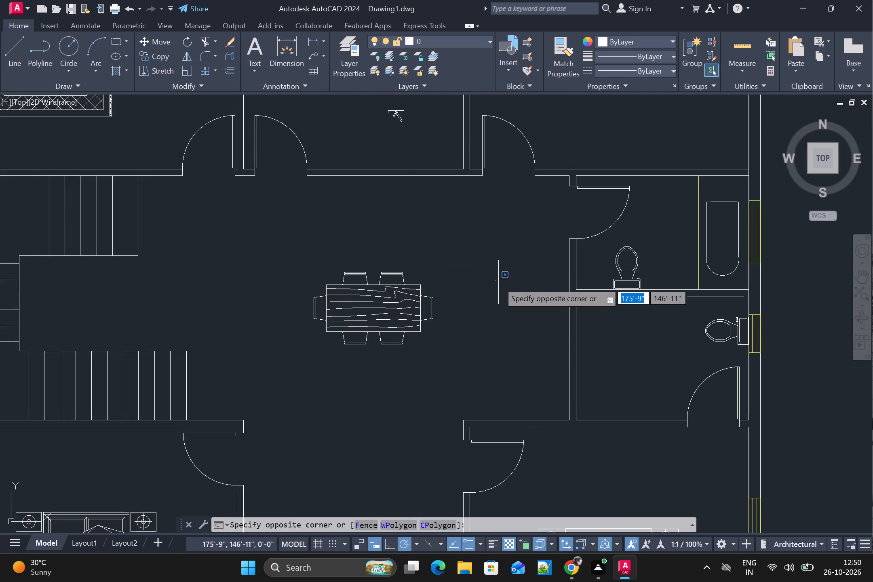
click(493, 280)
key(s)
key(c)
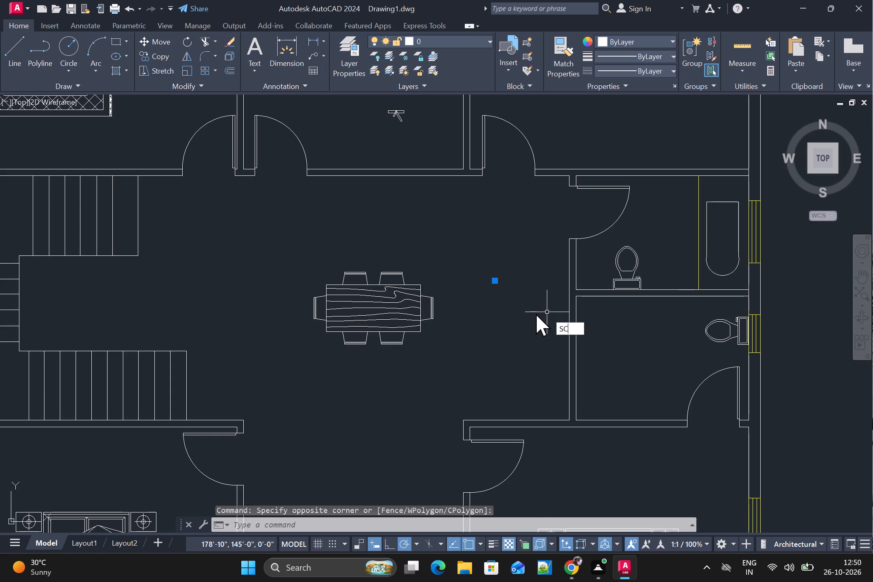
key(space)
click(497, 279)
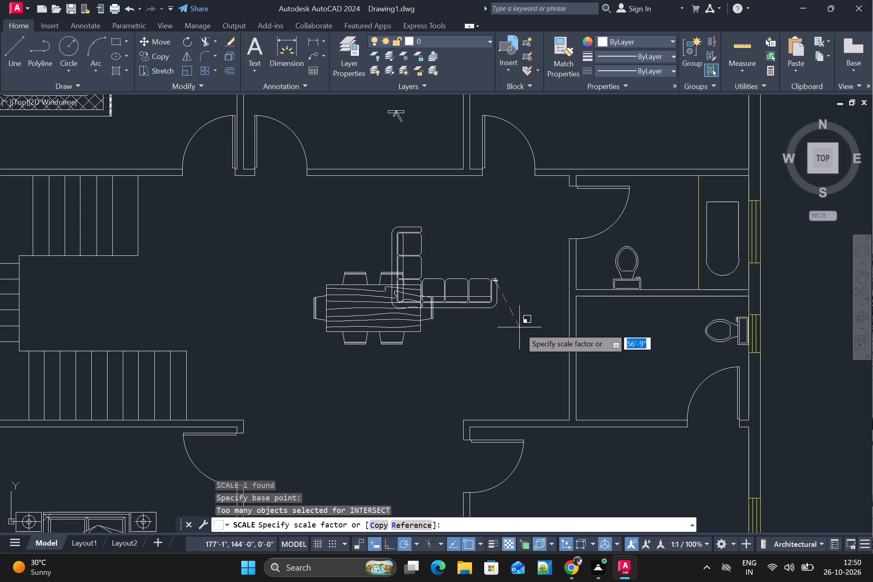
click(512, 306)
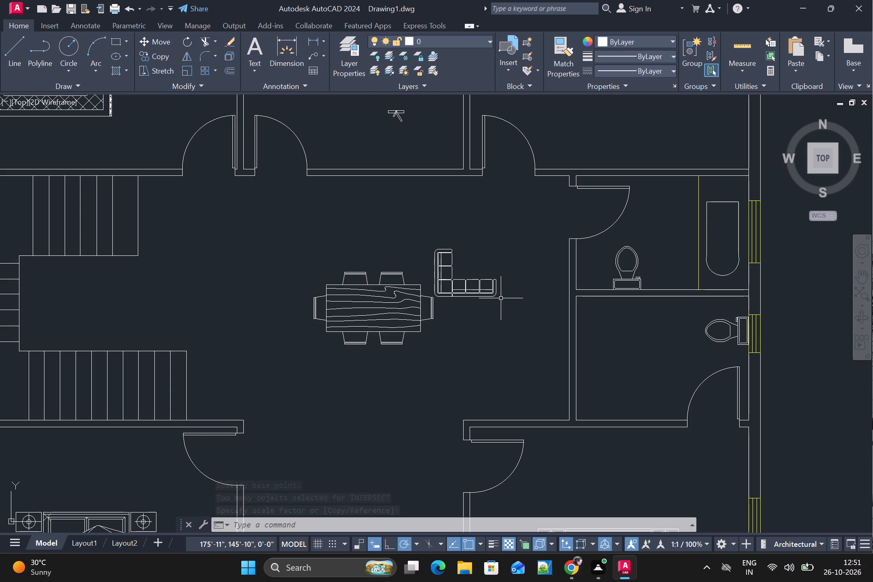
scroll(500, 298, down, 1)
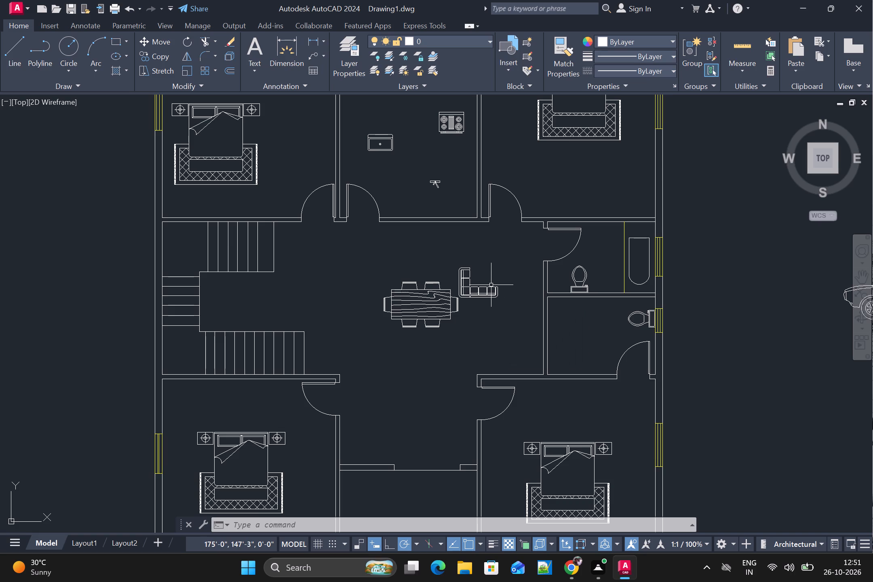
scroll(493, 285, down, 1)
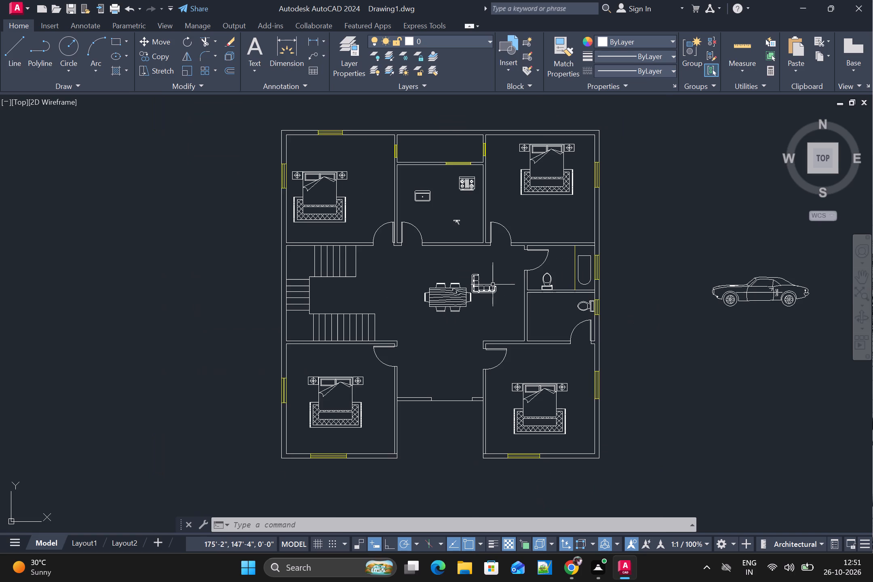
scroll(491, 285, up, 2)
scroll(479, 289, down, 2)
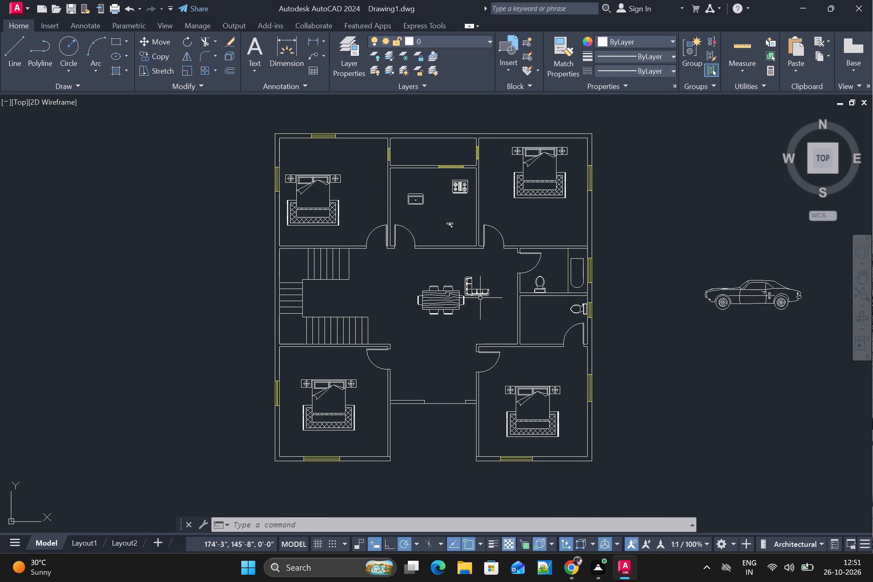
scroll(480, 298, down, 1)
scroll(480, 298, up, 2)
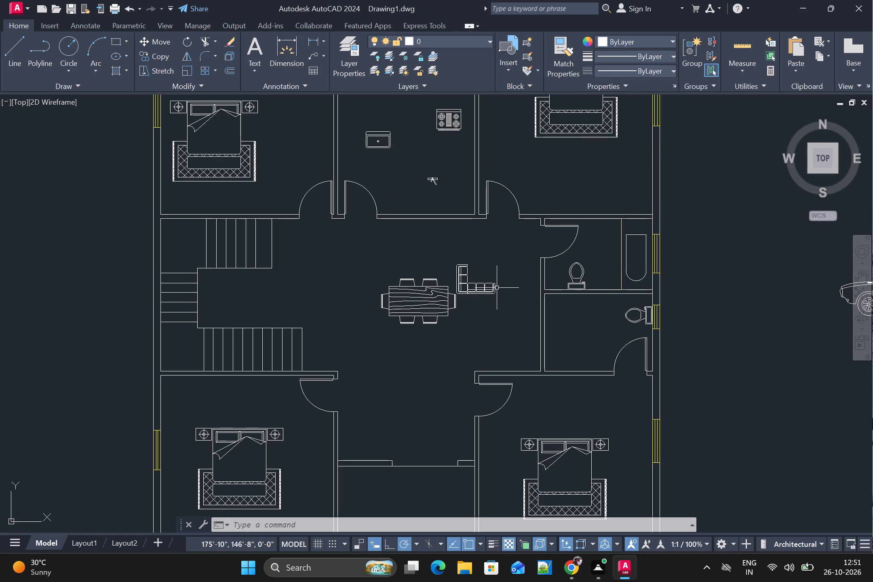
Rotate the upper-left bedroom's bed to 90° about its headboard midpoint, so the headboard faces the left outer wall.
scroll(496, 288, down, 1)
click(318, 171)
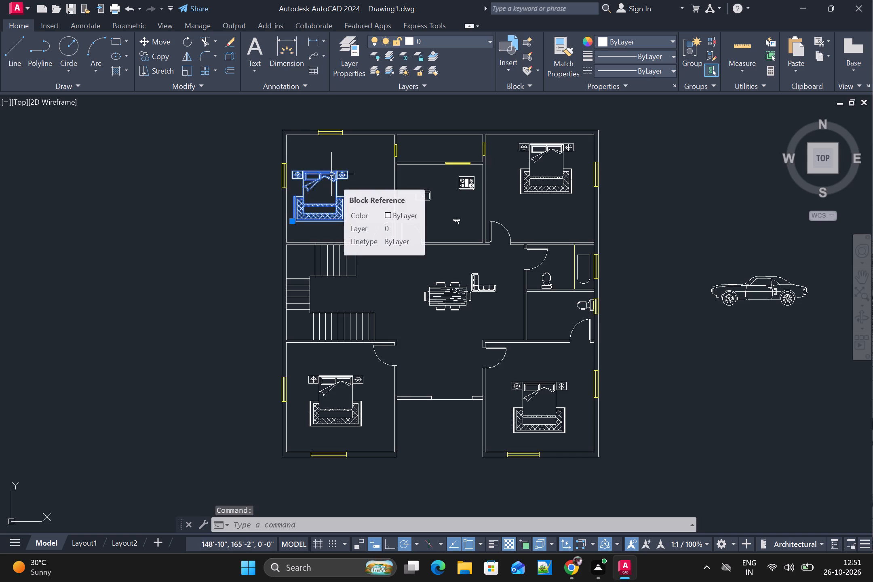
text(RO)
key(Return)
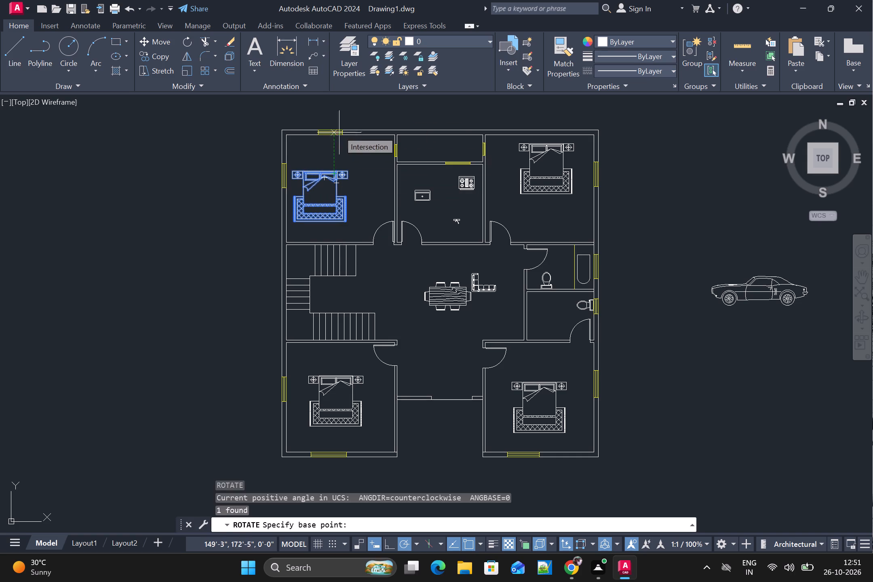
click(318, 170)
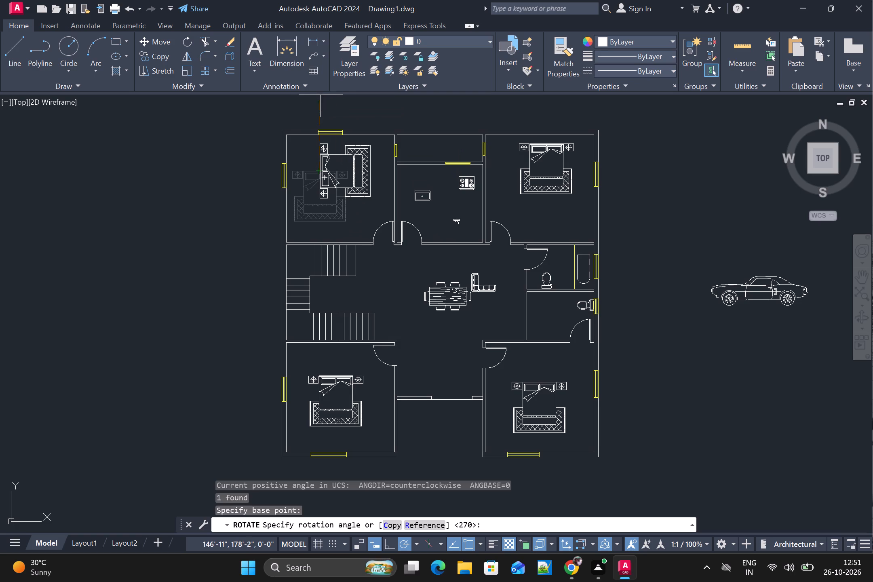
click(319, 106)
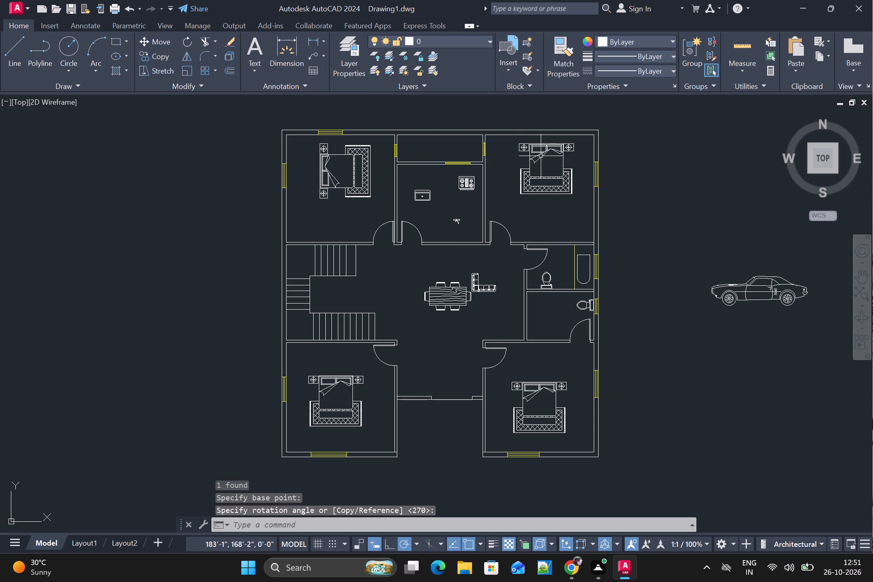
Rotate the upper-right bedroom's bed to 270° about its headboard midpoint, so the headboard faces the right outer wall.
click(549, 154)
key(space)
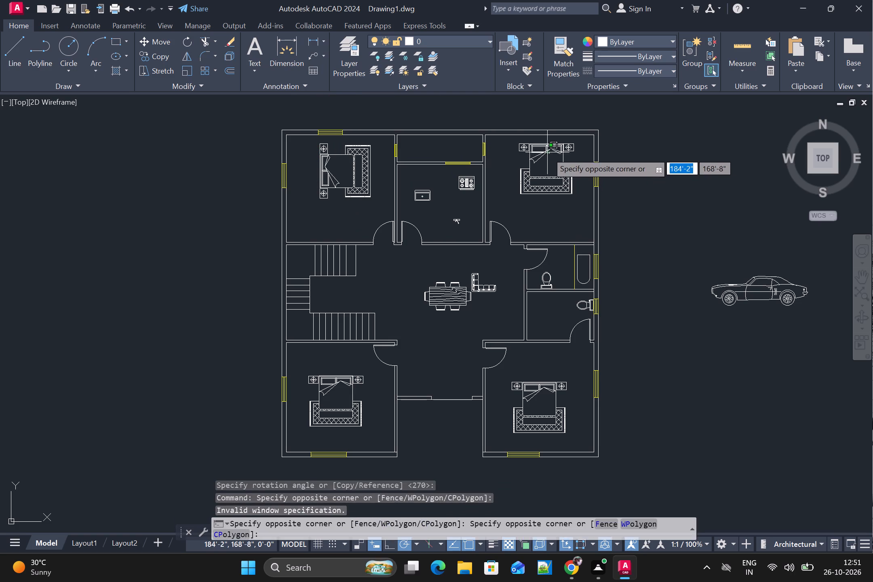
click(543, 149)
key(space)
click(547, 143)
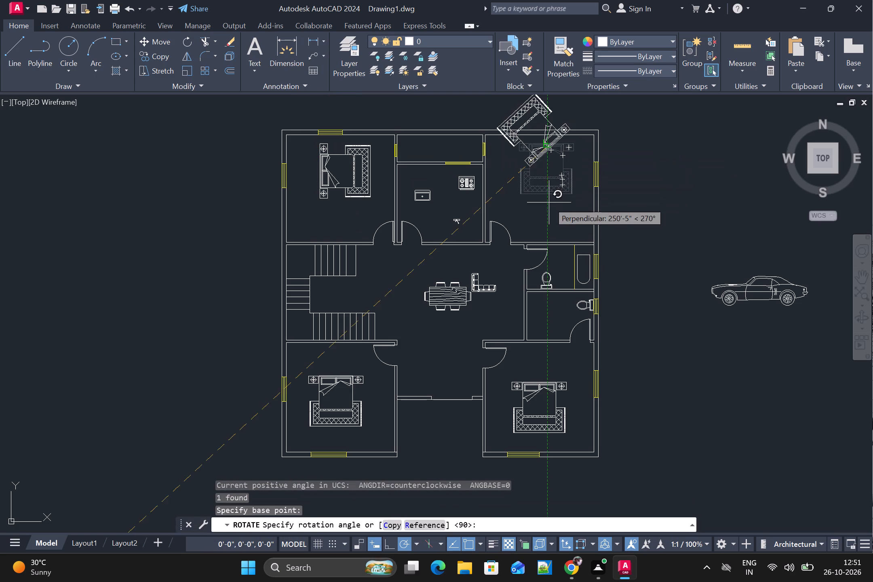
scroll(546, 233, up, 1)
click(550, 232)
Rotate the lower-left bedroom's bed 180° about its headboard midpoint.
scroll(548, 233, down, 2)
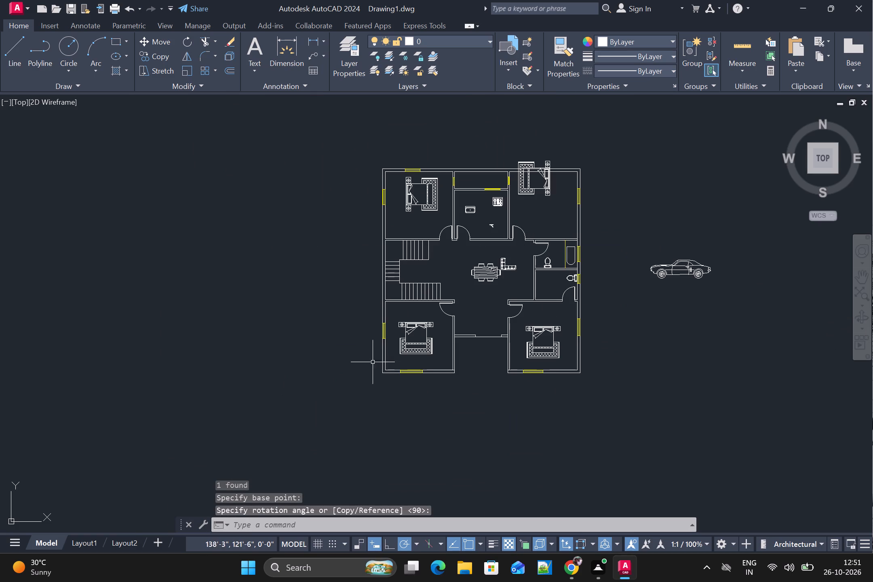
click(406, 343)
key(space)
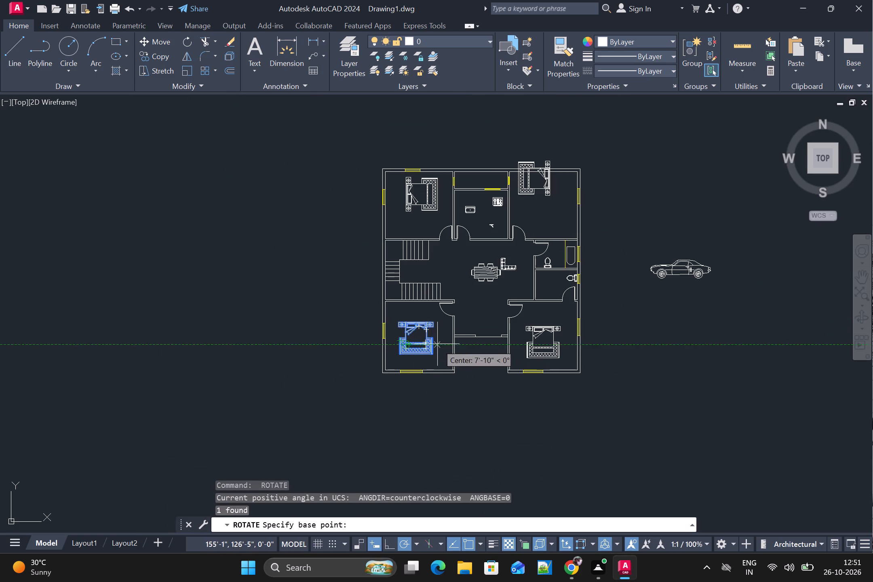
click(415, 323)
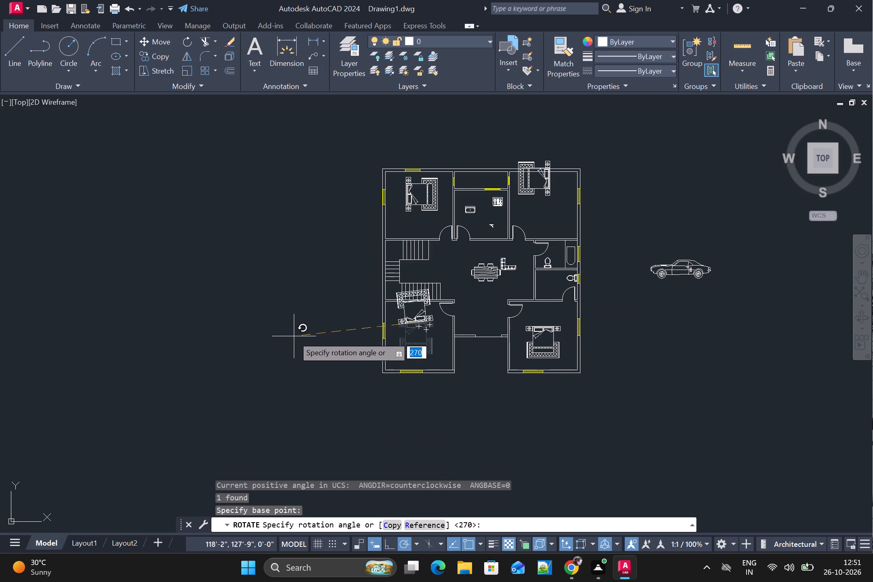
click(282, 325)
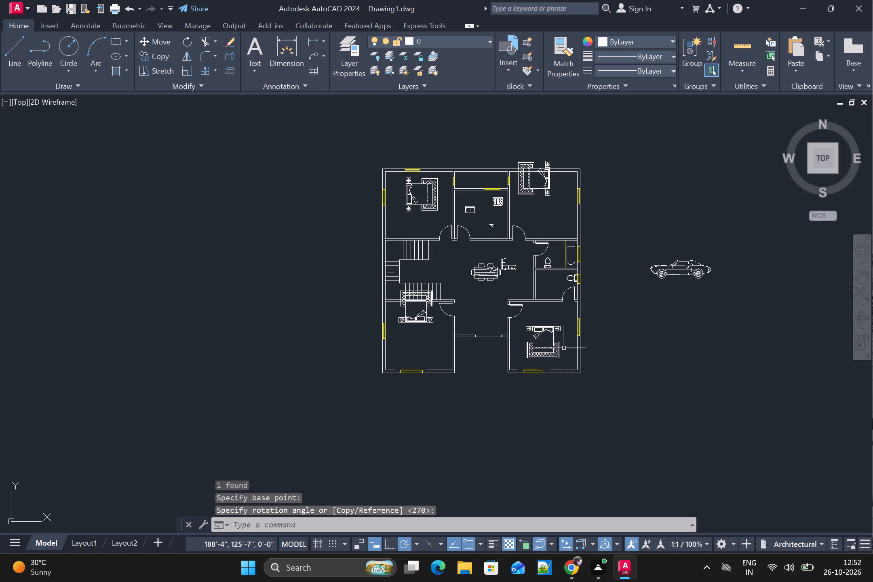
Rotate the lower-right bedroom's bed to 270° about its headboard, so the headboard faces the right outer wall.
click(550, 330)
key(space)
click(546, 324)
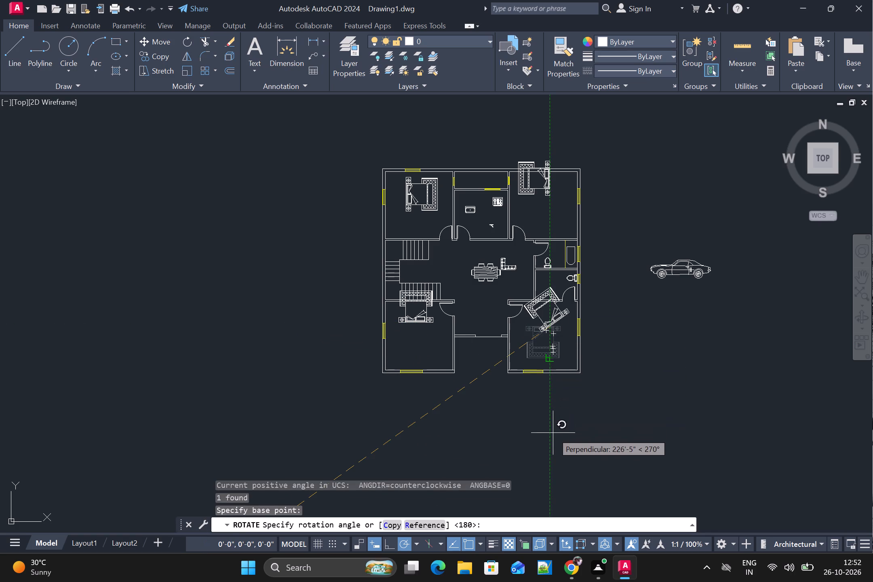
scroll(549, 434, up, 2)
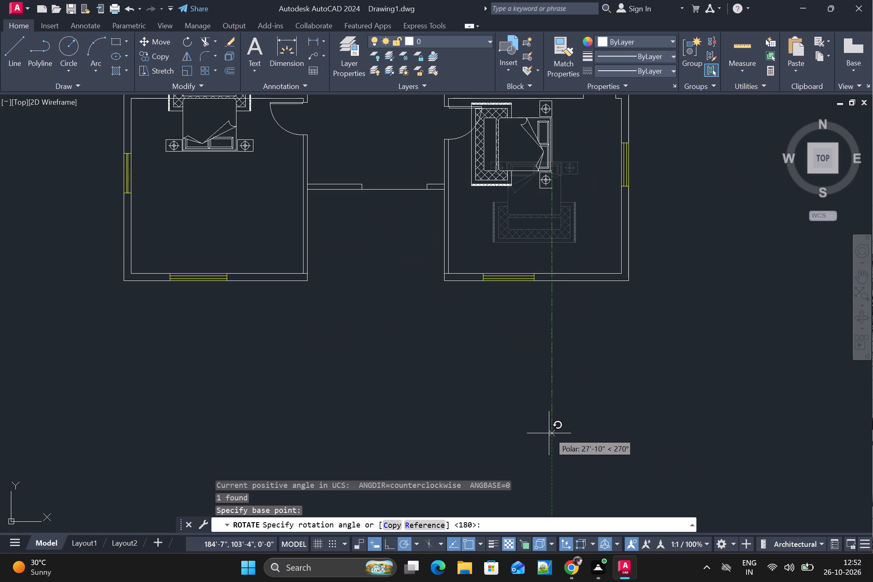
click(549, 432)
Move the lower-right bedroom's bed by its headboard midpoint against the right outer wall at the window.
scroll(550, 433, down, 3)
key(m)
key(space)
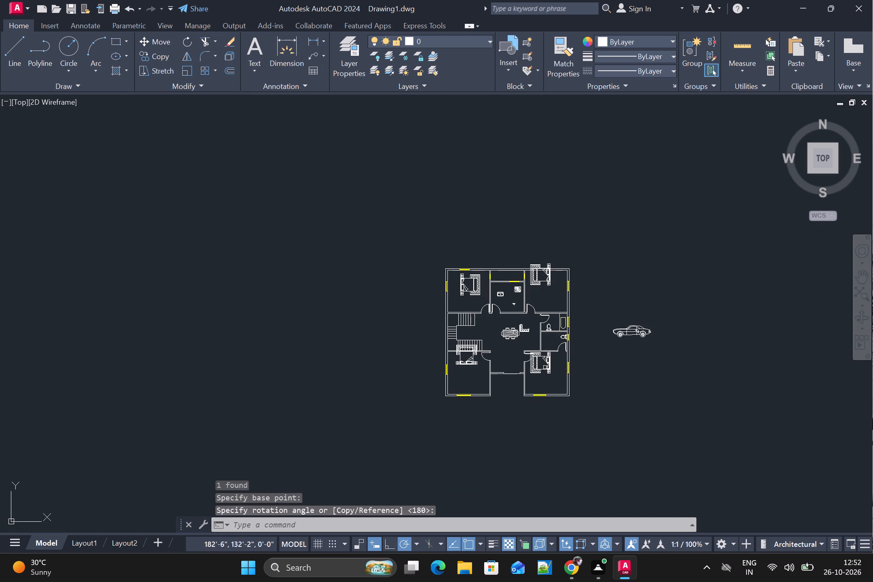
click(549, 366)
key(space)
scroll(550, 366, up, 2)
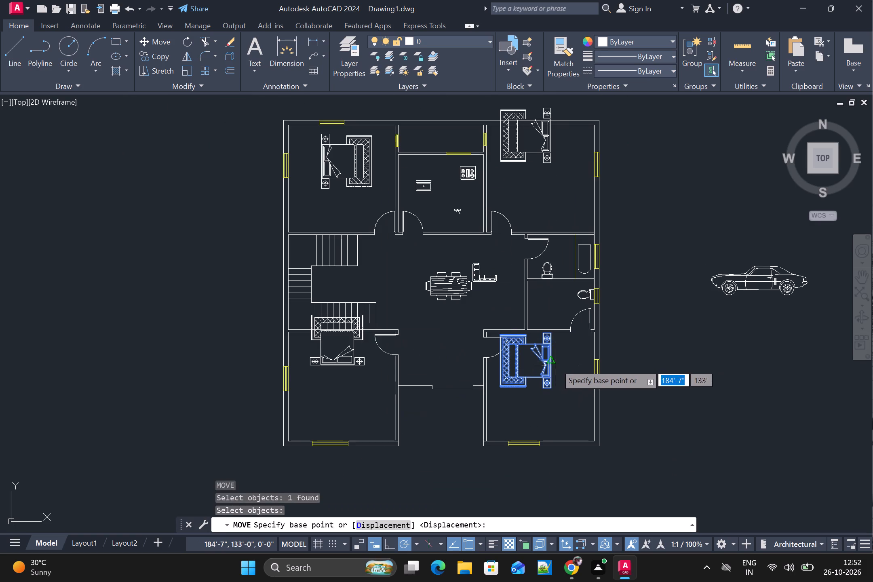
click(550, 360)
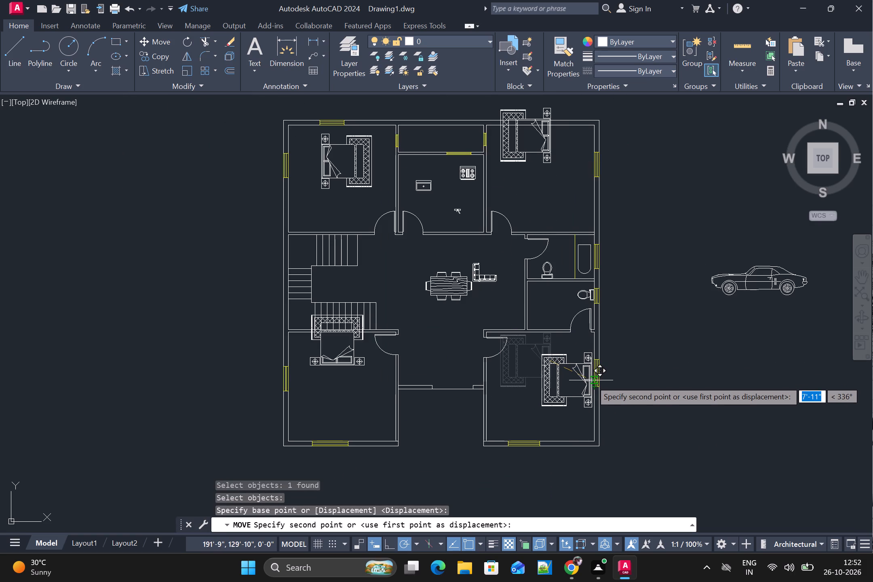
click(591, 380)
Move the upper-right bedroom's bed by its headboard midpoint inside the room, against the right outer wall near the window.
click(551, 135)
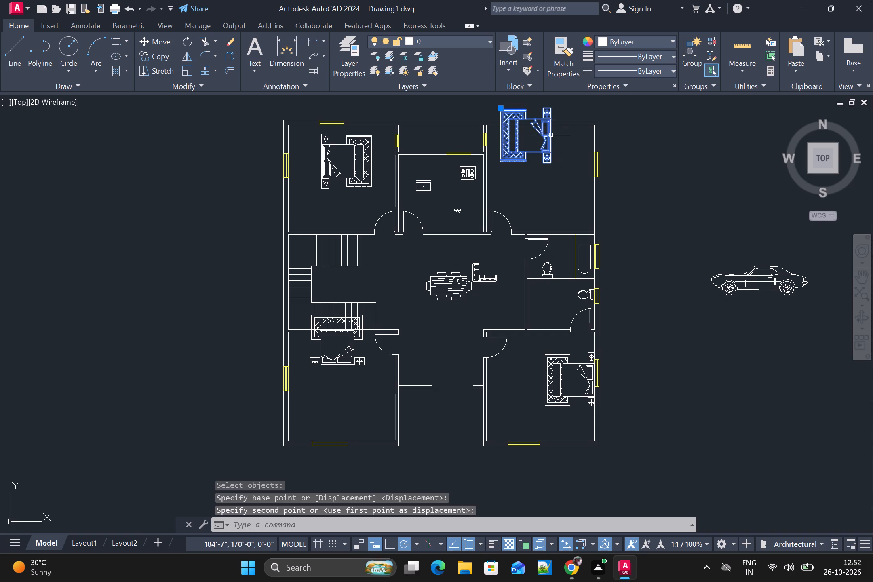
key(space)
click(551, 135)
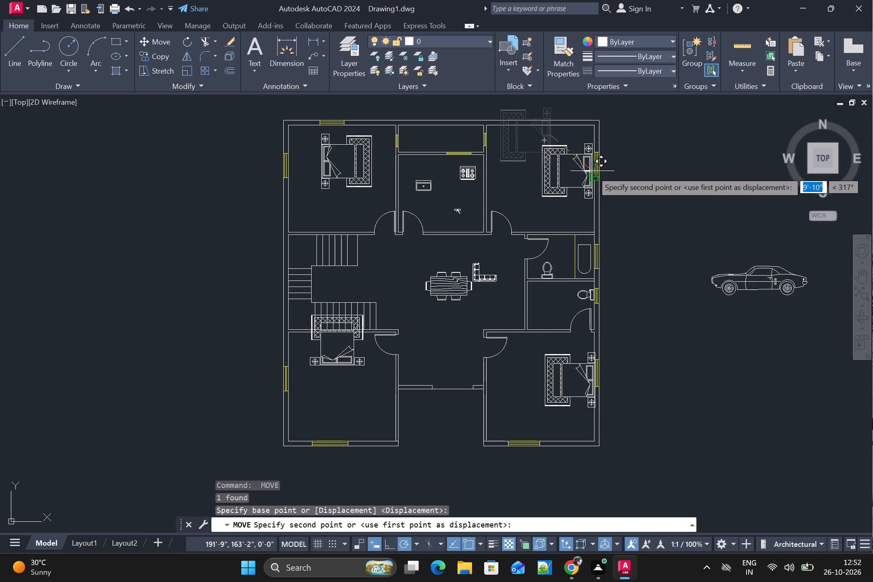
scroll(590, 172, up, 2)
click(603, 171)
scroll(602, 192, down, 2)
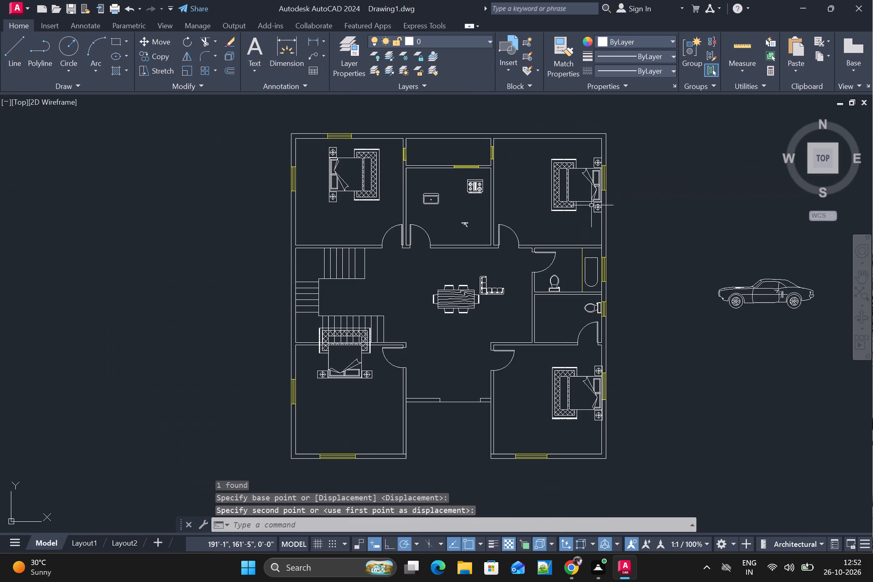
Move the upper-left bedroom's bed by its headboard midpoint against the inner face of the left outer wall, near the window.
key(space)
click(331, 173)
key(space)
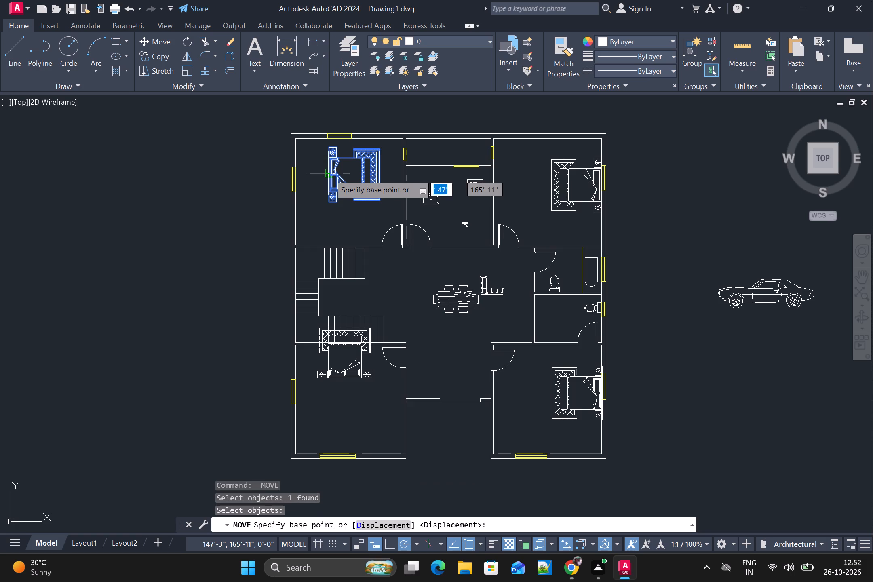
click(327, 178)
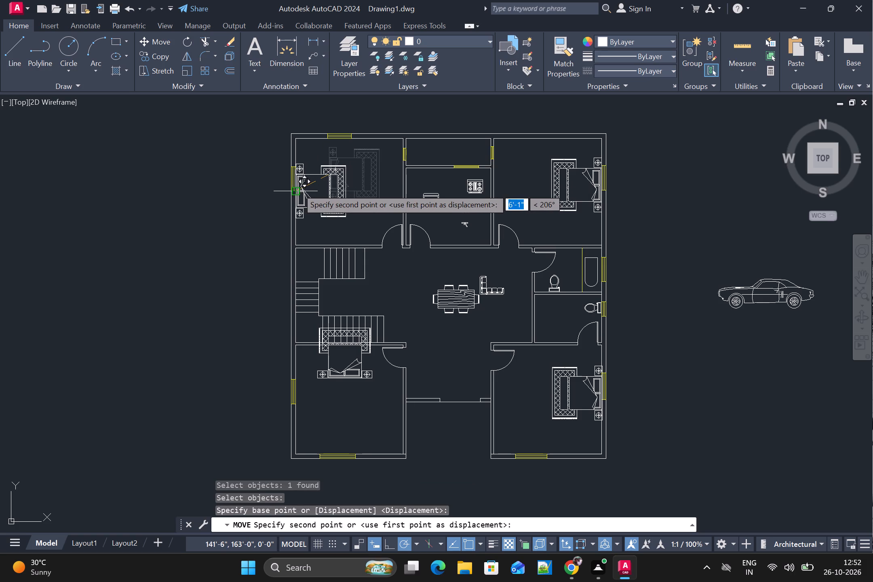
click(297, 188)
Move the lower-left bedroom's bed by its headboard midpoint down against the bottom outer wall, in front of the window.
scroll(323, 224, down, 2)
key(space)
click(333, 297)
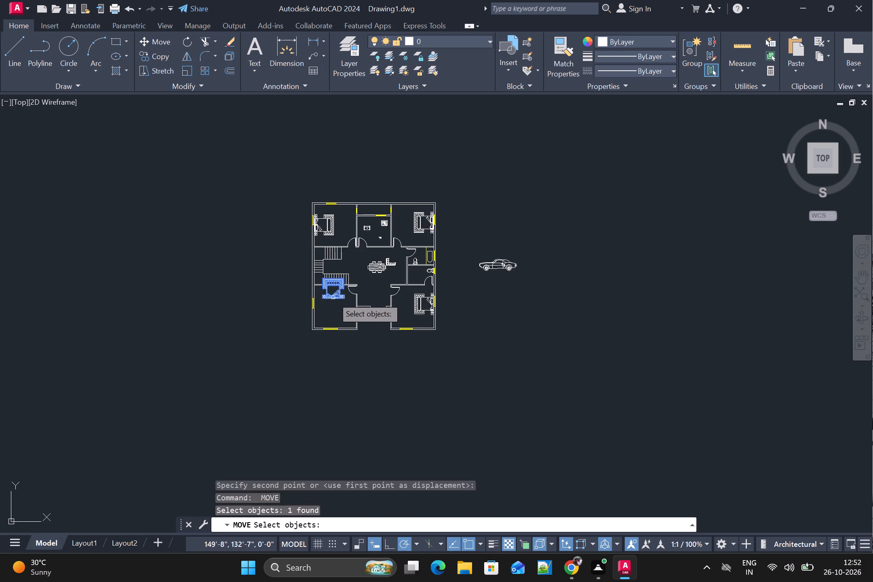
key(space)
scroll(331, 304, up, 3)
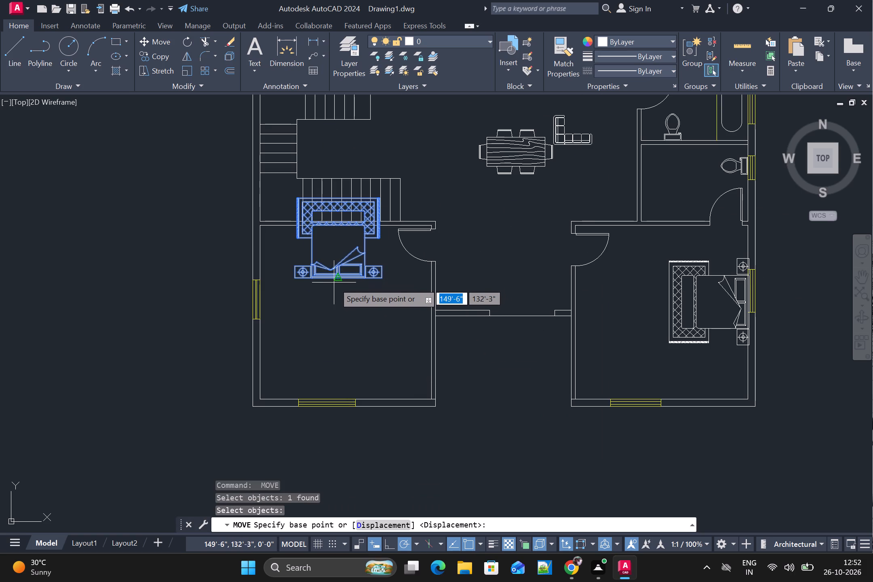
click(337, 281)
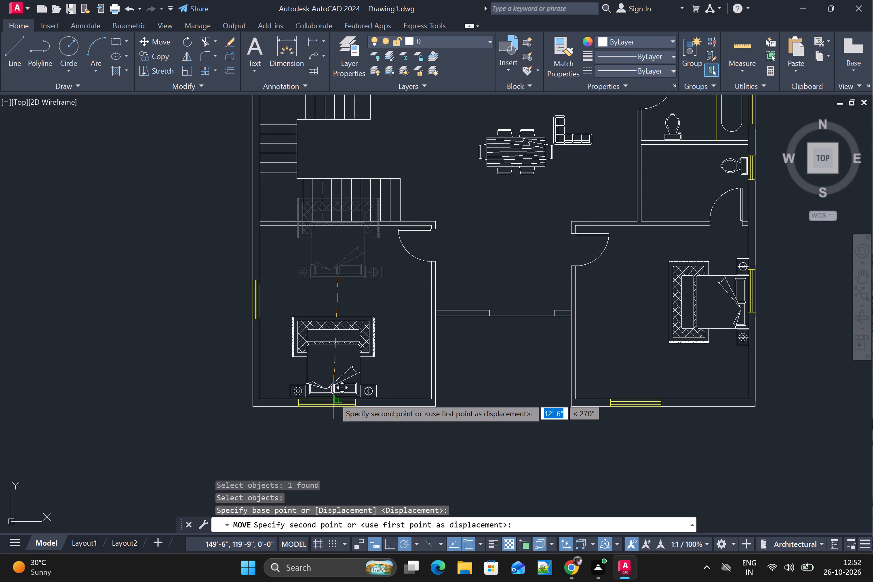
click(333, 397)
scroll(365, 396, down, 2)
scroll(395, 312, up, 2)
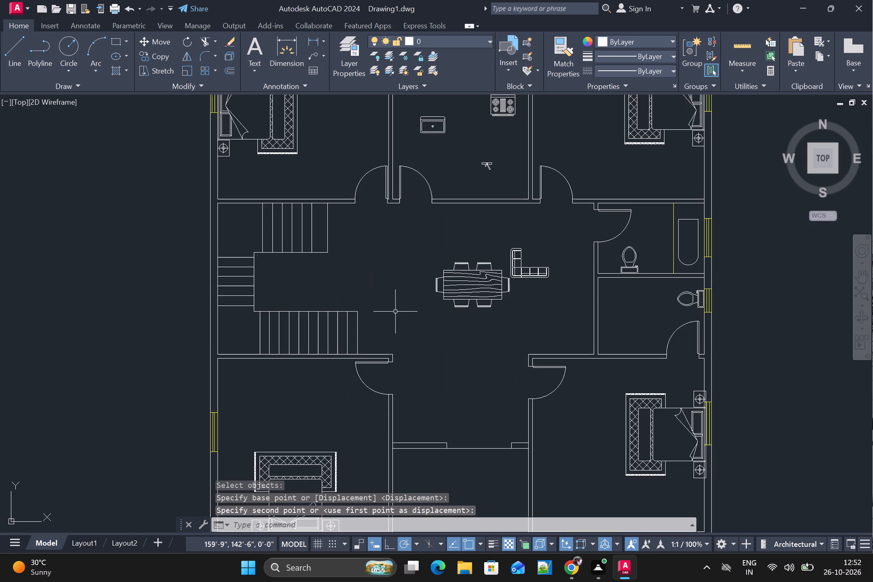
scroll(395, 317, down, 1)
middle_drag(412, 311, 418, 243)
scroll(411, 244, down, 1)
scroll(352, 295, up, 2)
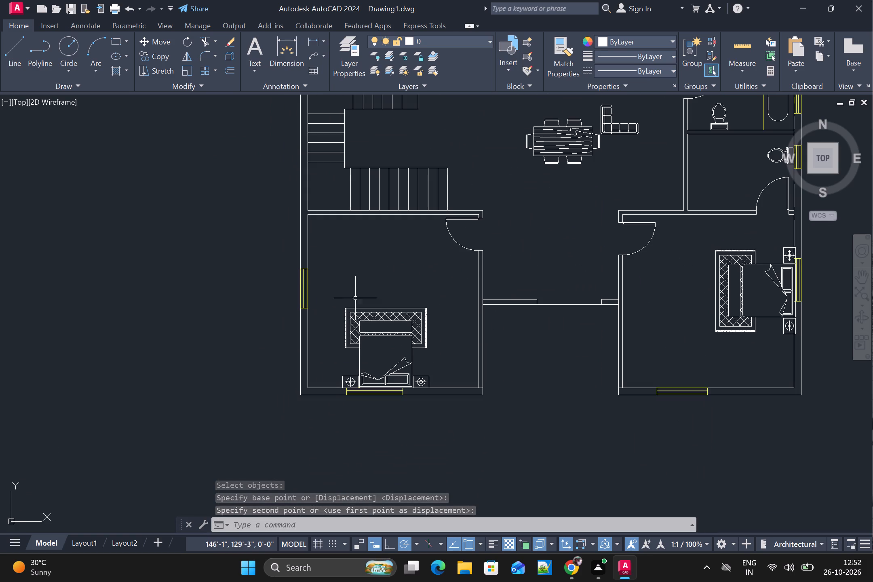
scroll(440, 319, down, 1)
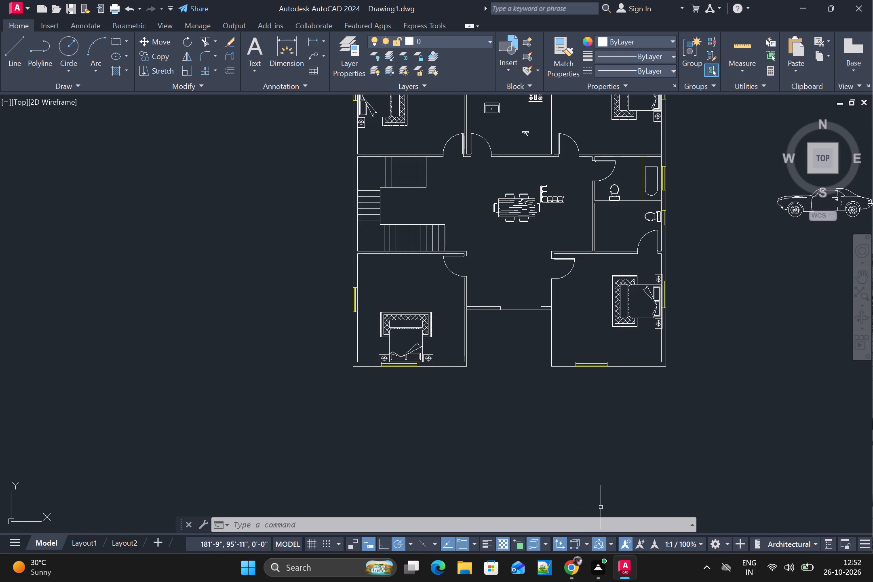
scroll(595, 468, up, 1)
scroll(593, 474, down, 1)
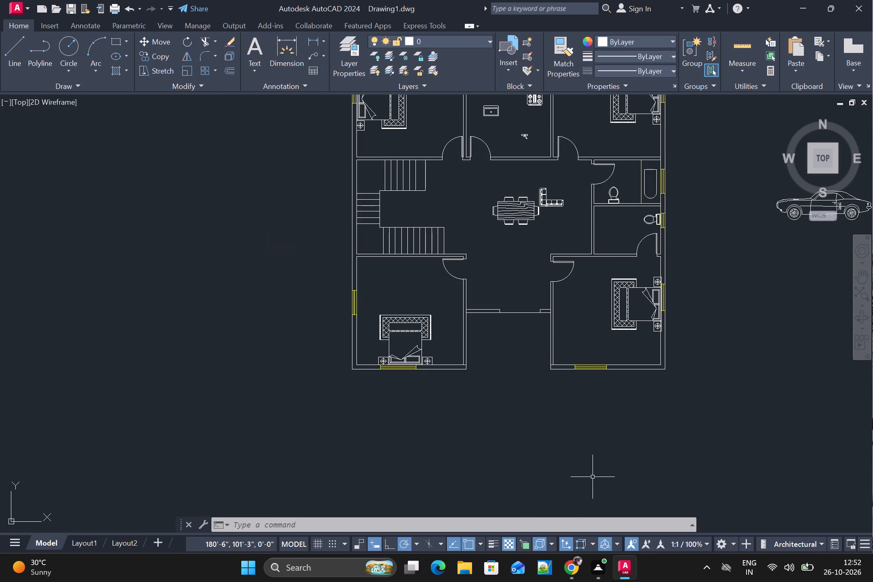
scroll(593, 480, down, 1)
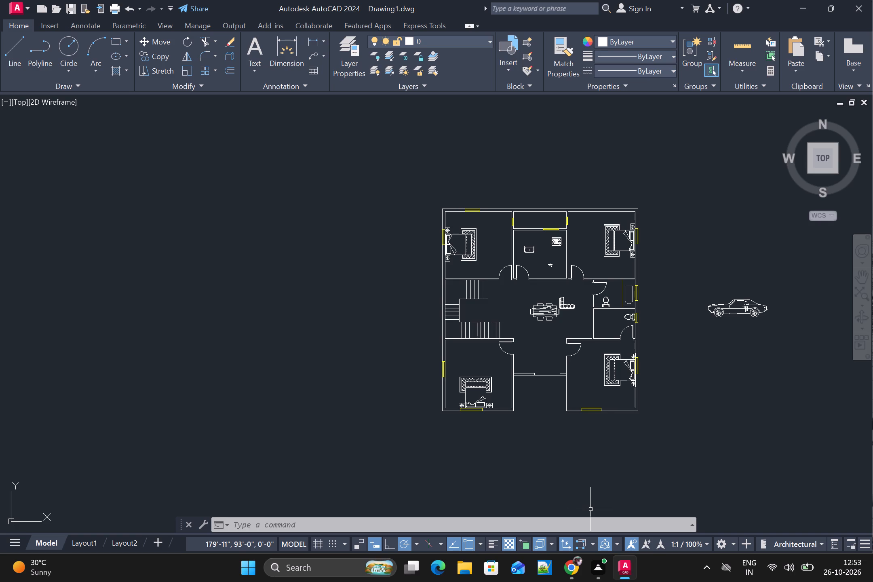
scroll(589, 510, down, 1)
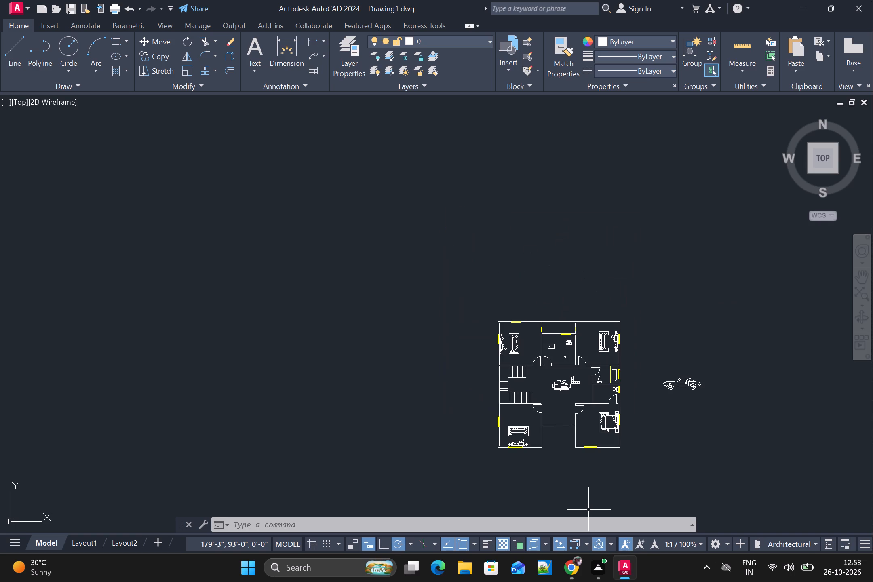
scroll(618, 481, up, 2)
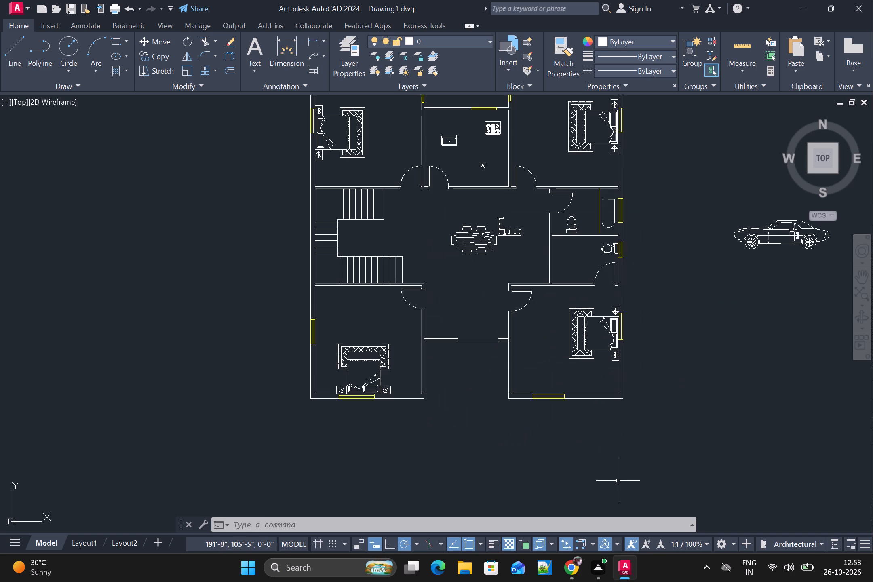
Move the kitchen sink by its back-edge midpoint straight up against the kitchen's upper wall.
middle_drag(605, 473, 611, 508)
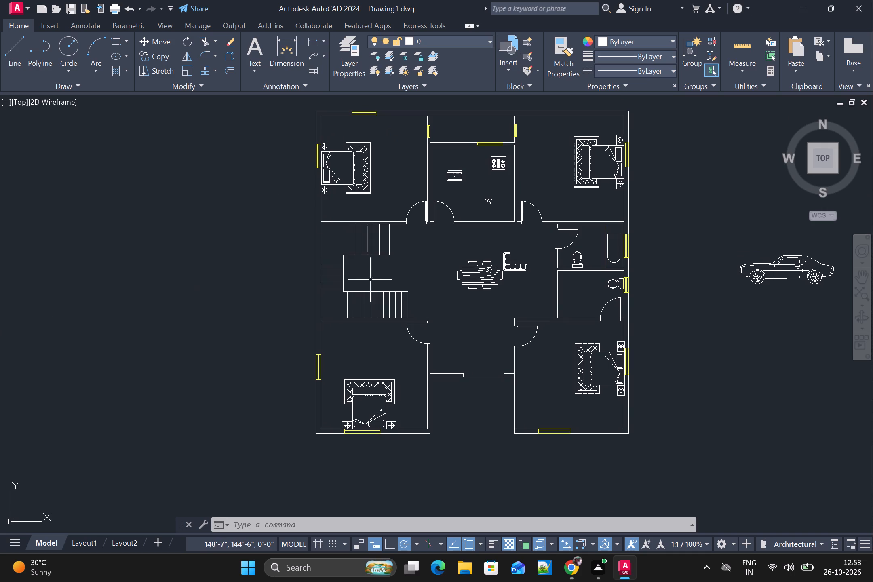
scroll(458, 178, up, 1)
click(455, 166)
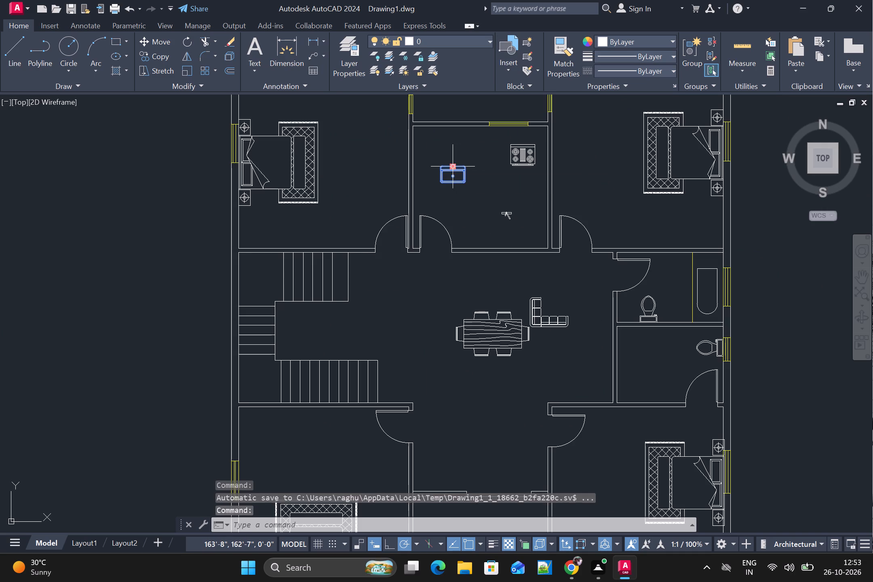
drag(455, 166, 451, 128)
click(451, 129)
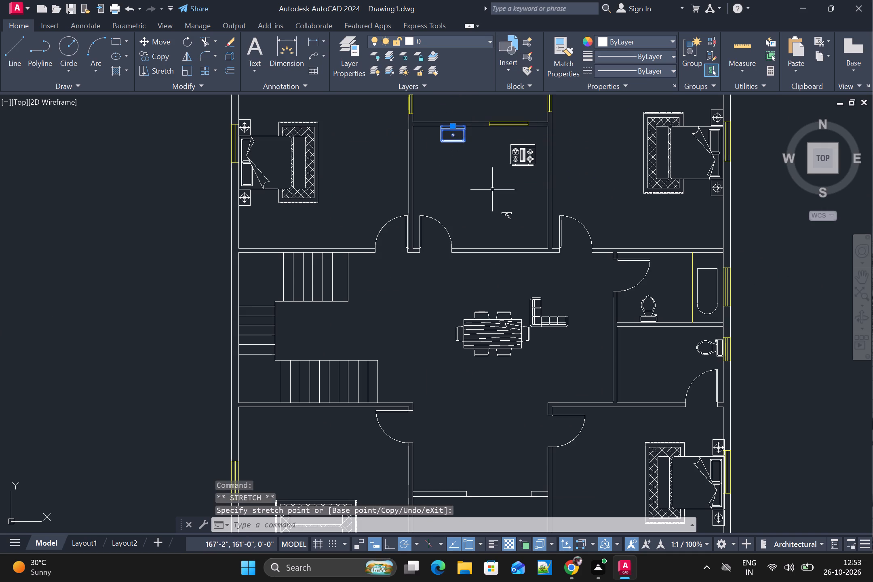
Move the faucet from the kitchen floor onto the sink, snapping it to the midpoint of the sink's back edge.
click(505, 215)
scroll(507, 215, up, 3)
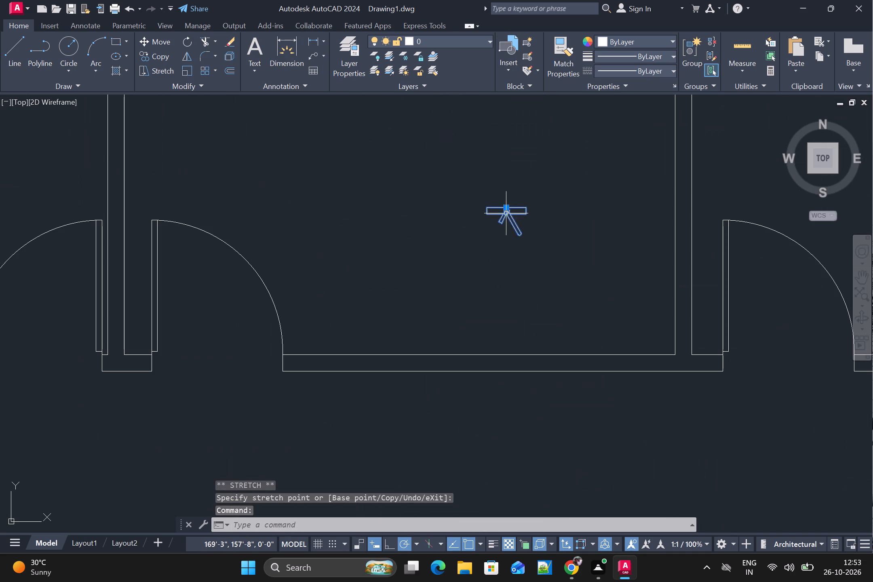
click(505, 209)
scroll(481, 179, down, 4)
scroll(453, 142, up, 3)
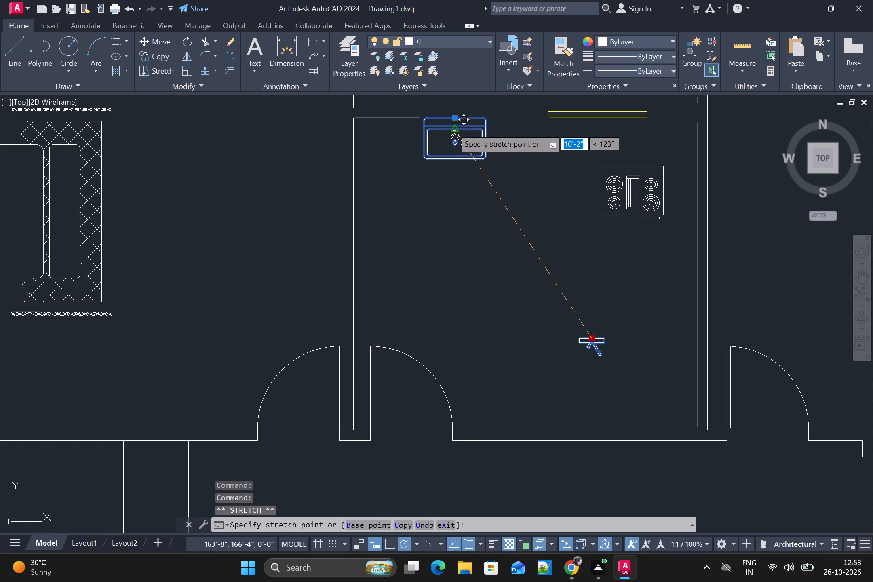
click(454, 117)
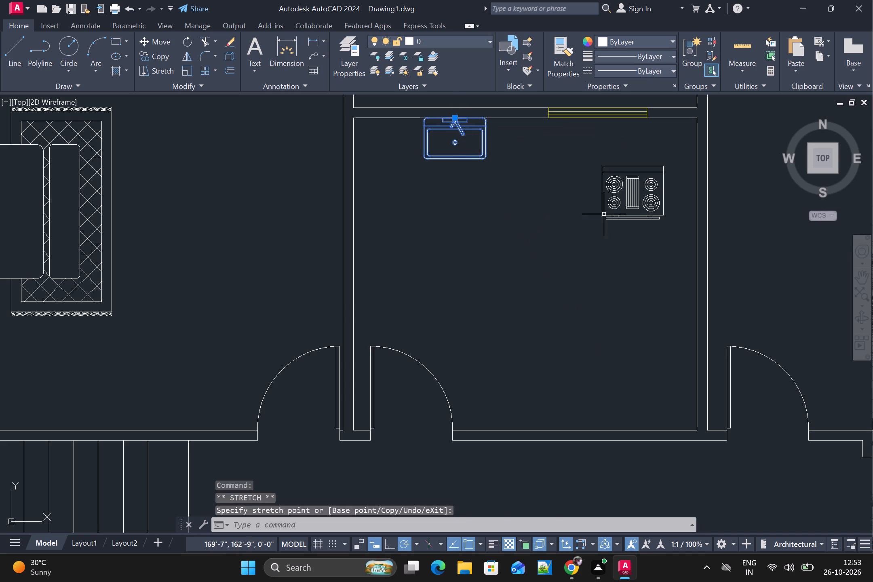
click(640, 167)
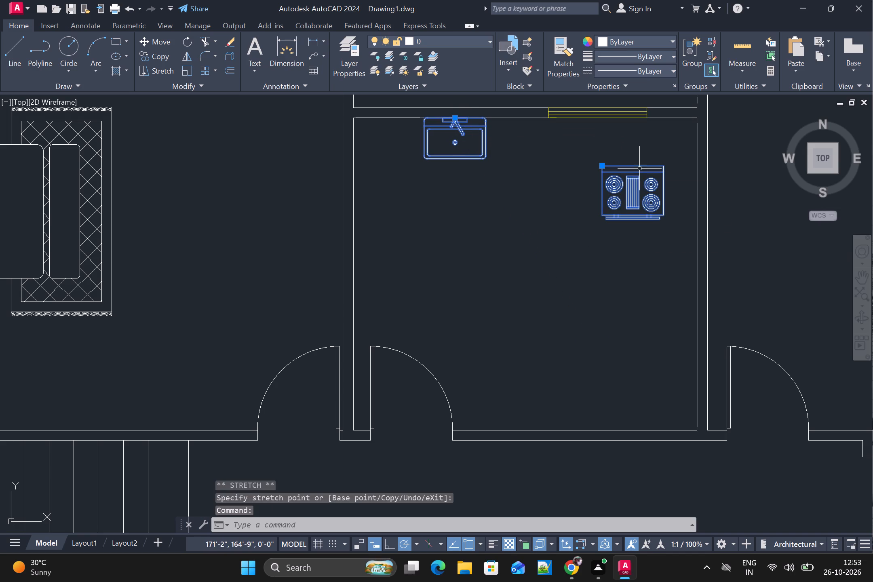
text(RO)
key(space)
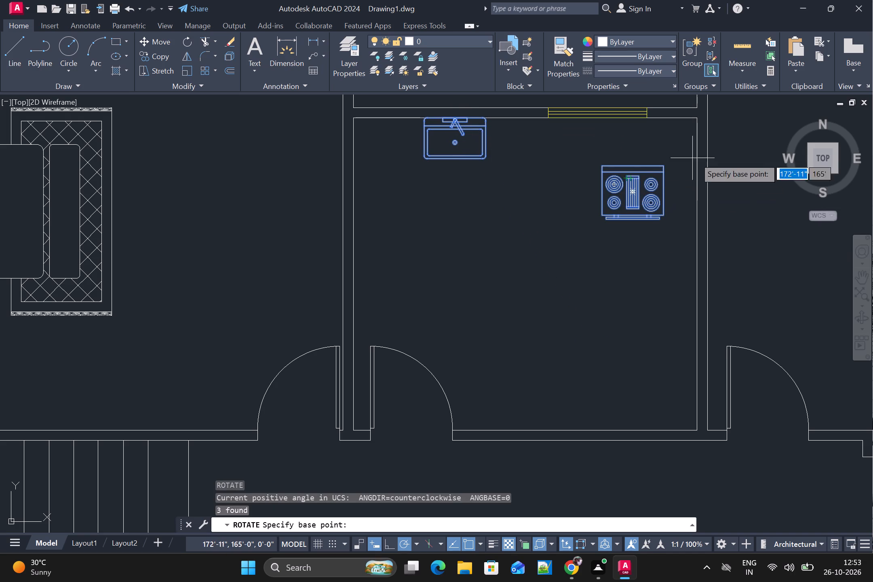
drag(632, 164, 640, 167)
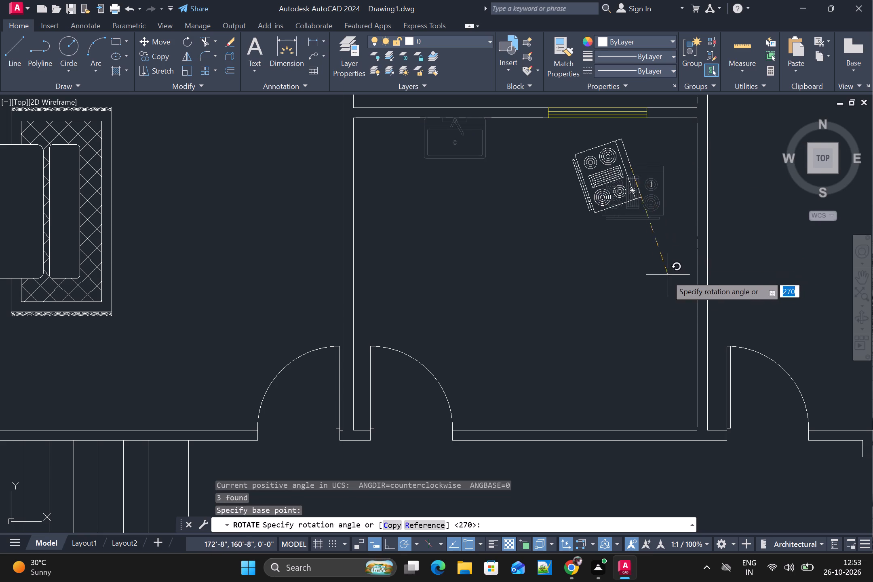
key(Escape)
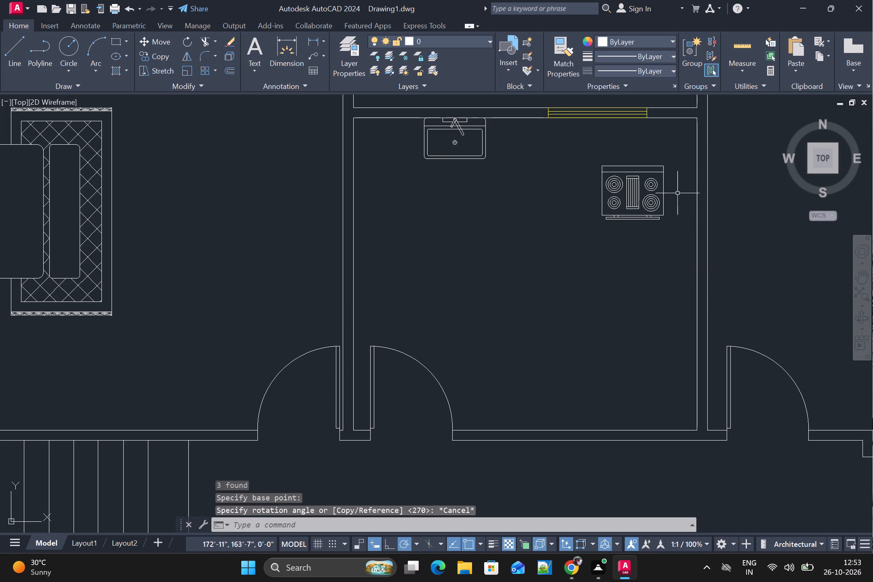
Rotate the kitchen stove to 270° about its back-edge midpoint, so its back faces the kitchen's right wall.
click(637, 168)
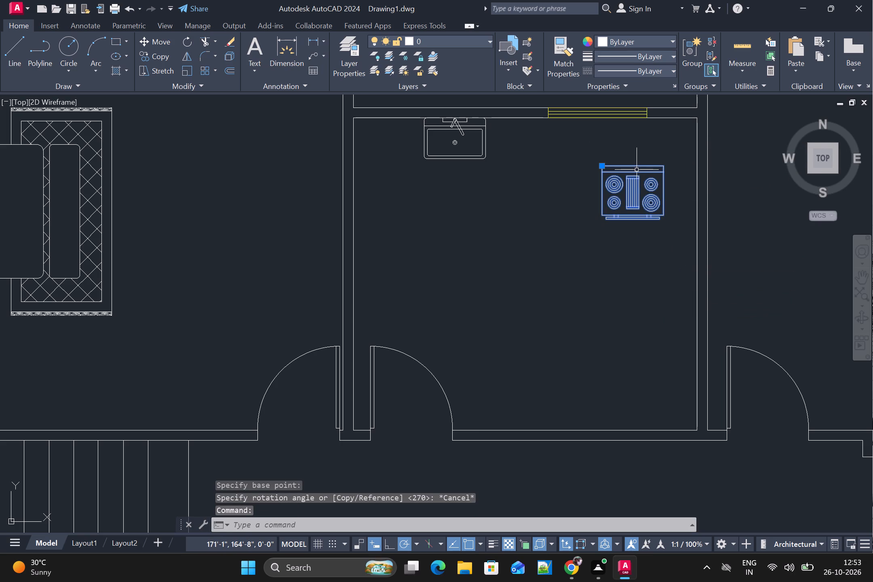
text(RO)
key(space)
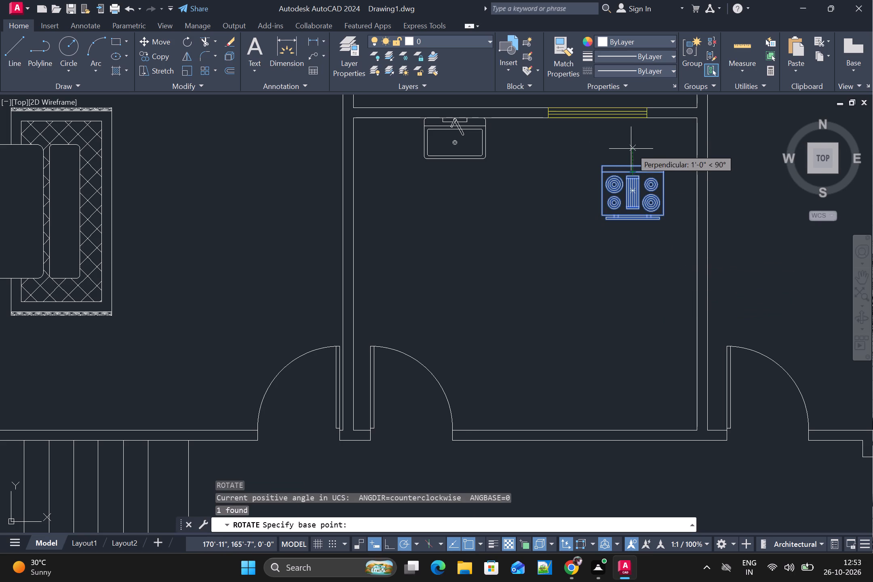
click(635, 163)
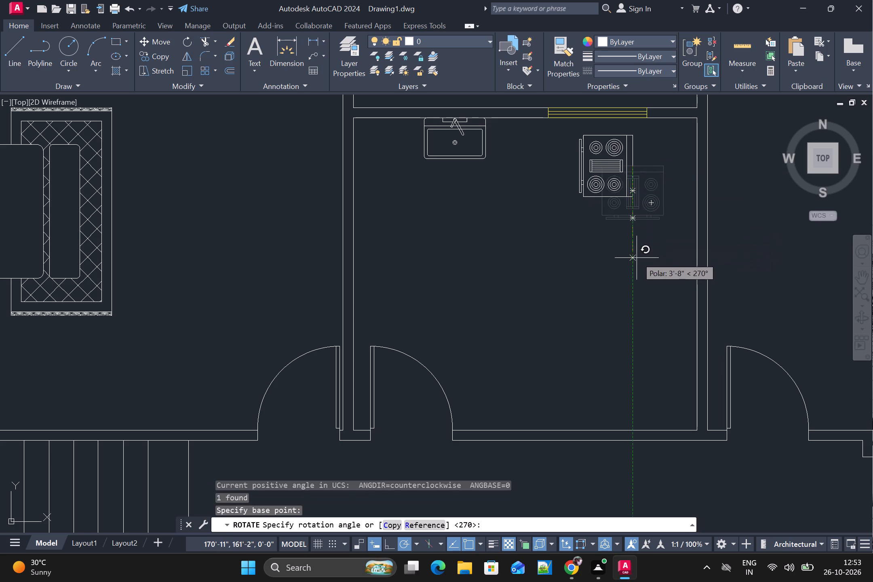
click(637, 258)
Move the stove by its back-edge midpoint against the kitchen's right wall, below the level of the sink.
click(633, 174)
key(m)
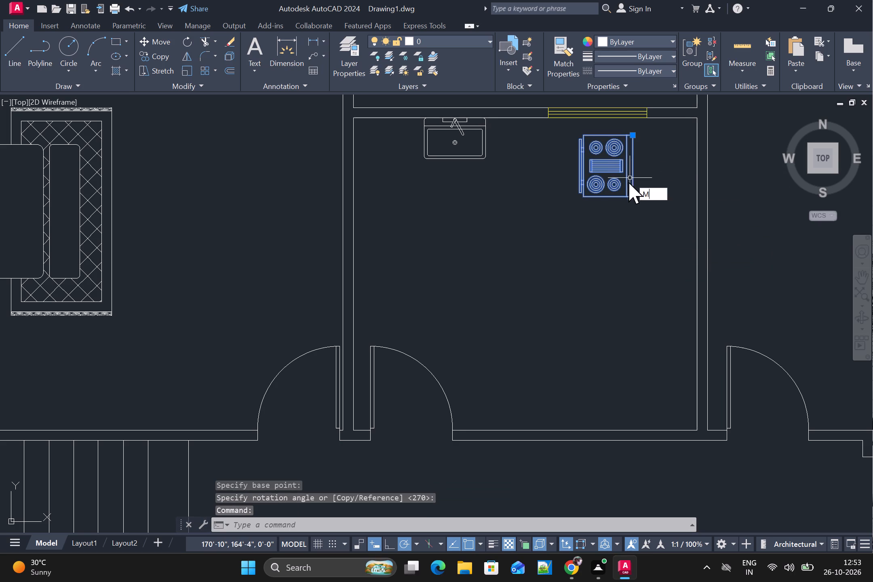
key(space)
click(635, 165)
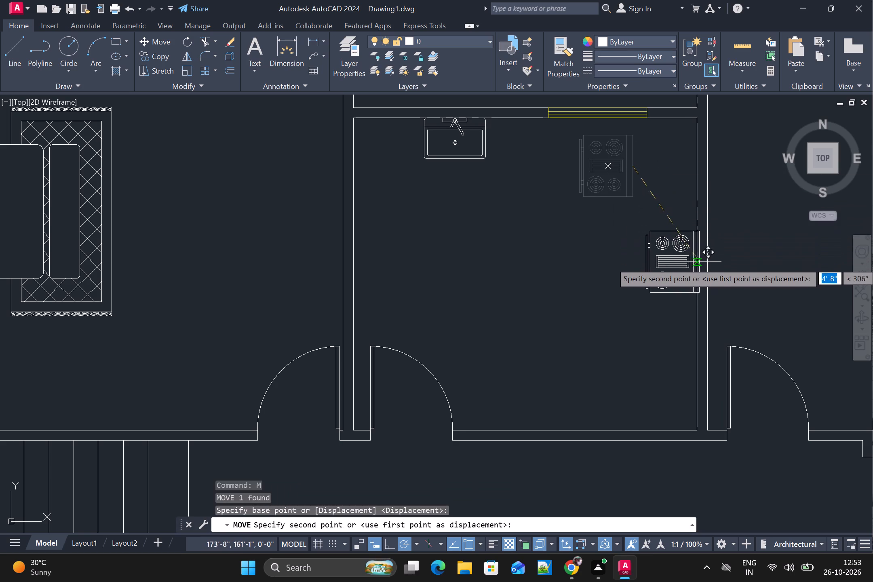
click(696, 281)
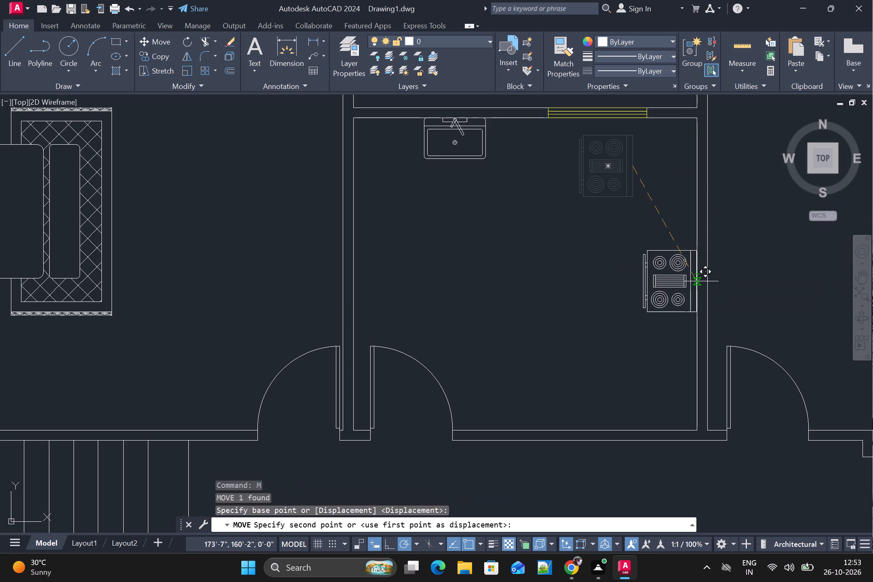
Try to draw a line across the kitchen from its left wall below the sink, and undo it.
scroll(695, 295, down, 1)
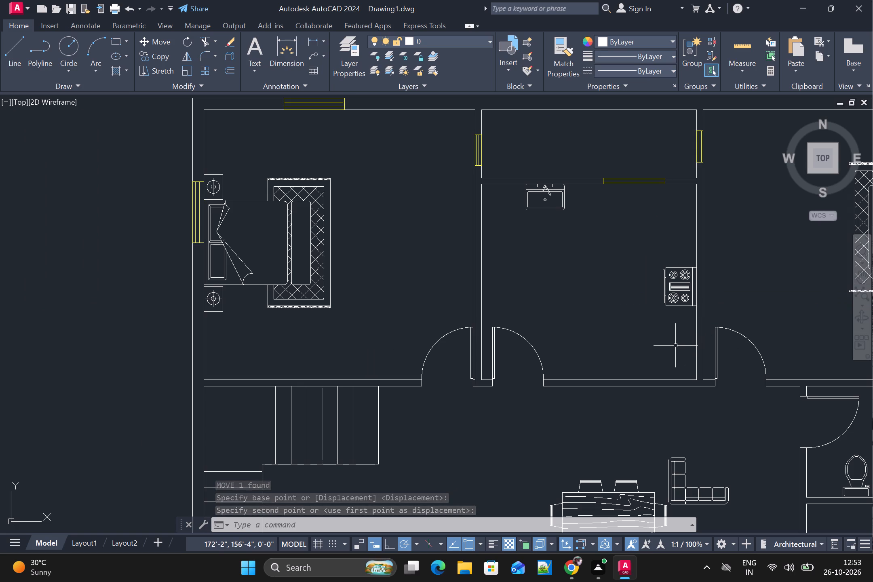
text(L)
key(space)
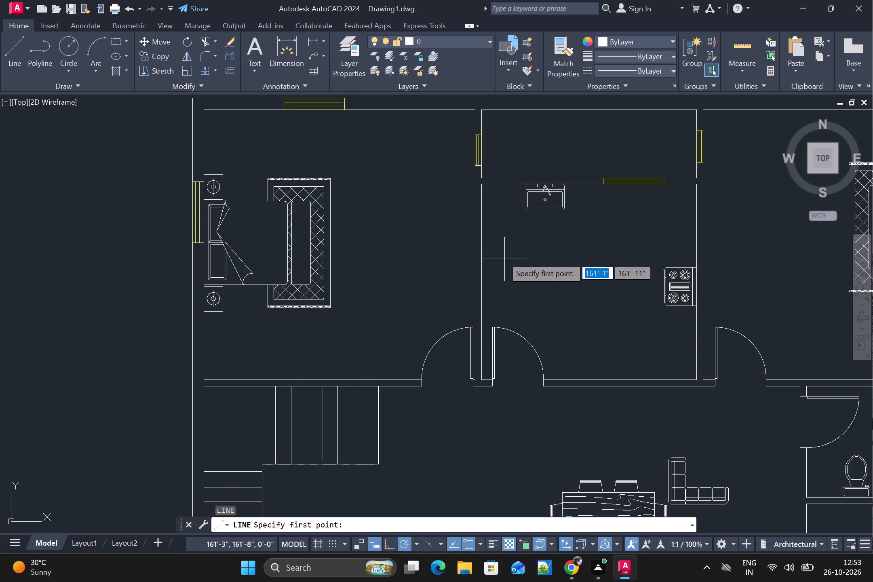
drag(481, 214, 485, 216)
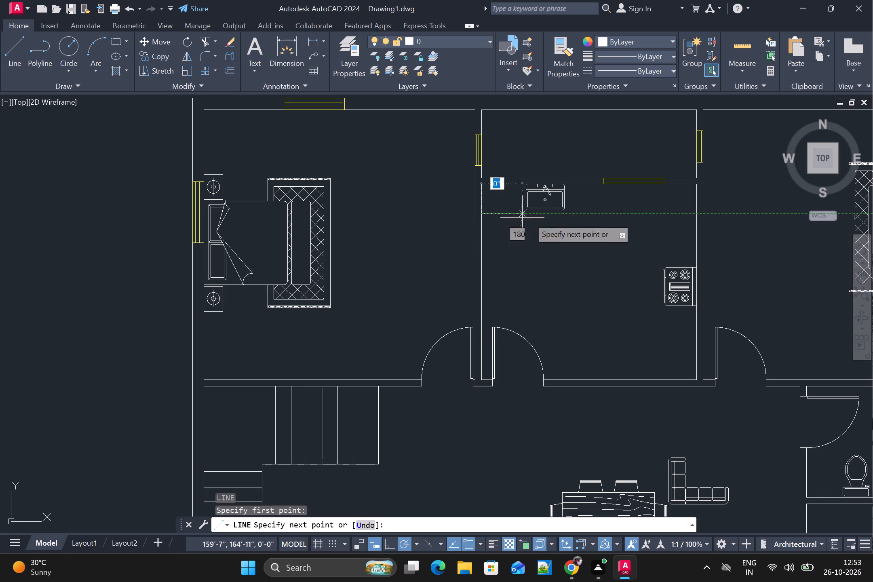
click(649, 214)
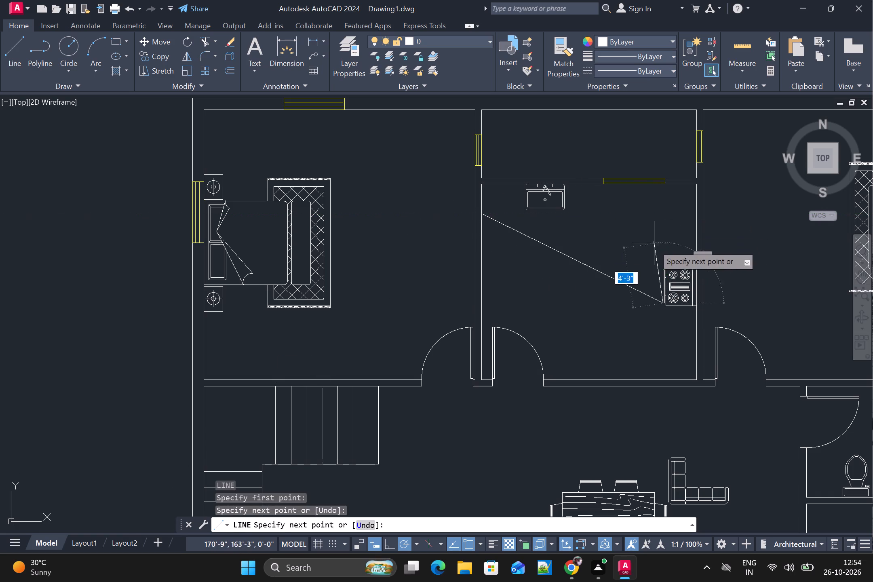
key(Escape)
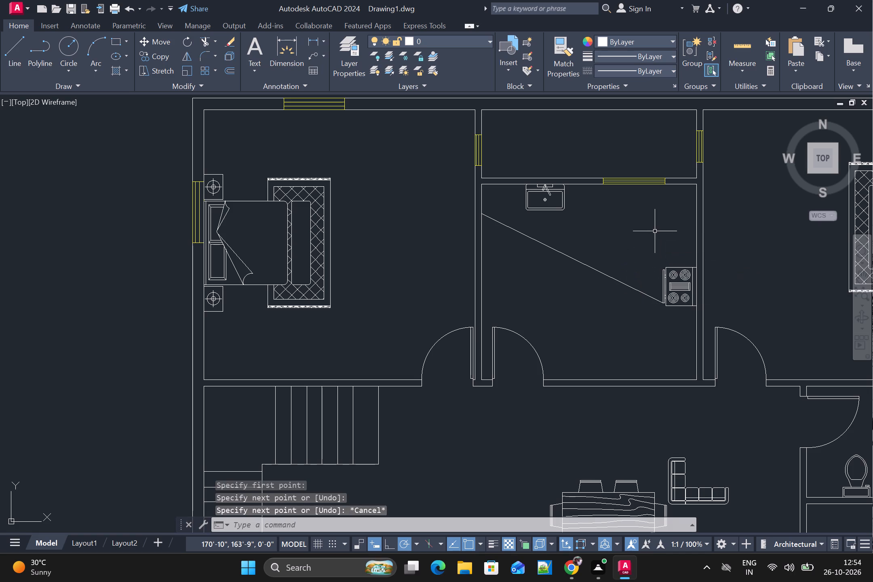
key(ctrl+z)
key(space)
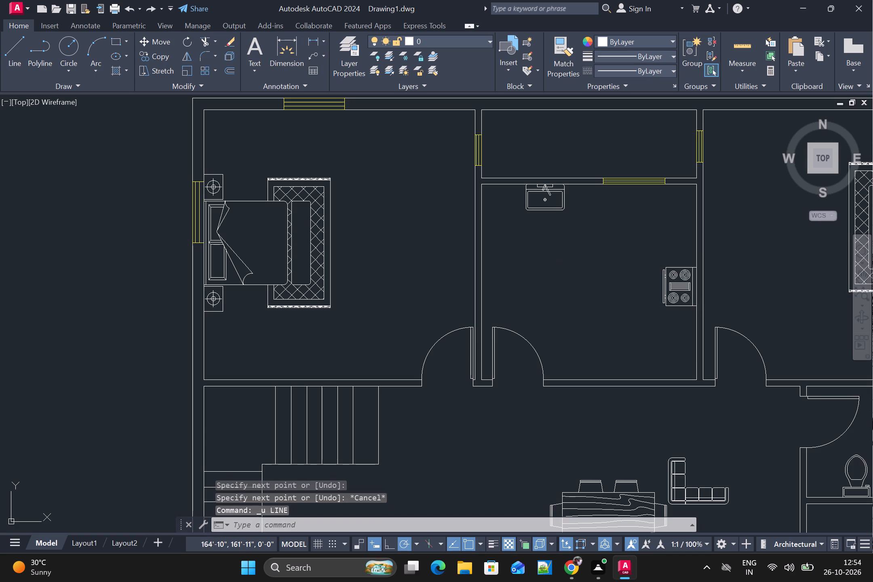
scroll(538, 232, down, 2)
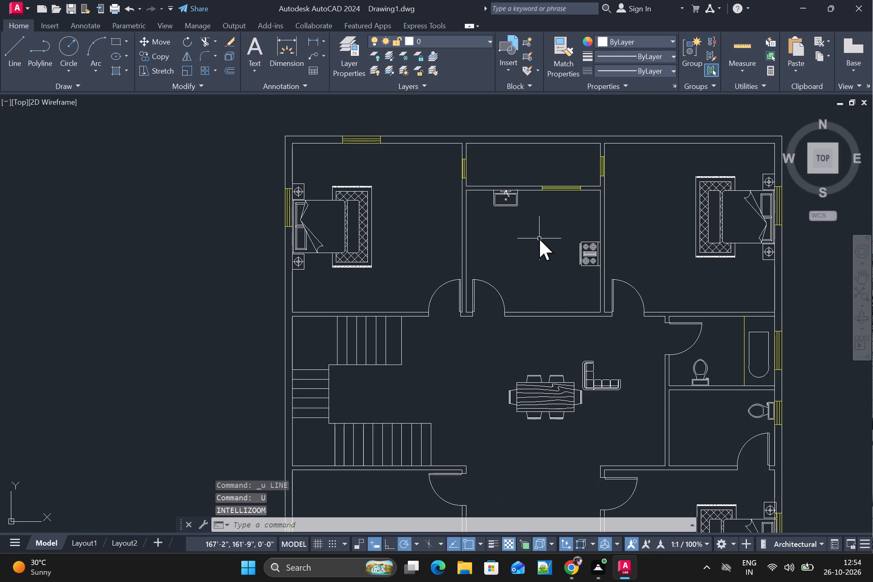
Draw the L-shaped kitchen counter edge: about 11' across from the left wall below the sink, down about 10'5" to the bottom wall.
key(l)
key(space)
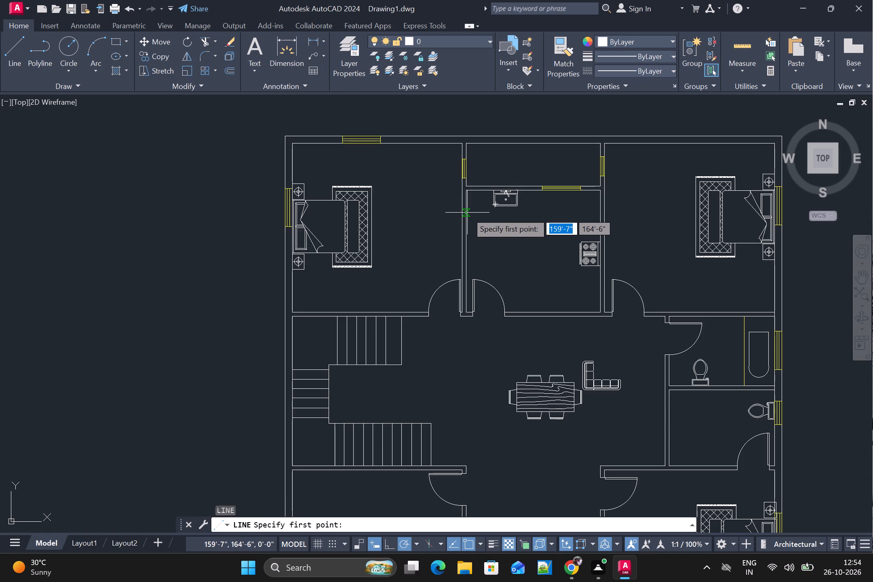
click(467, 213)
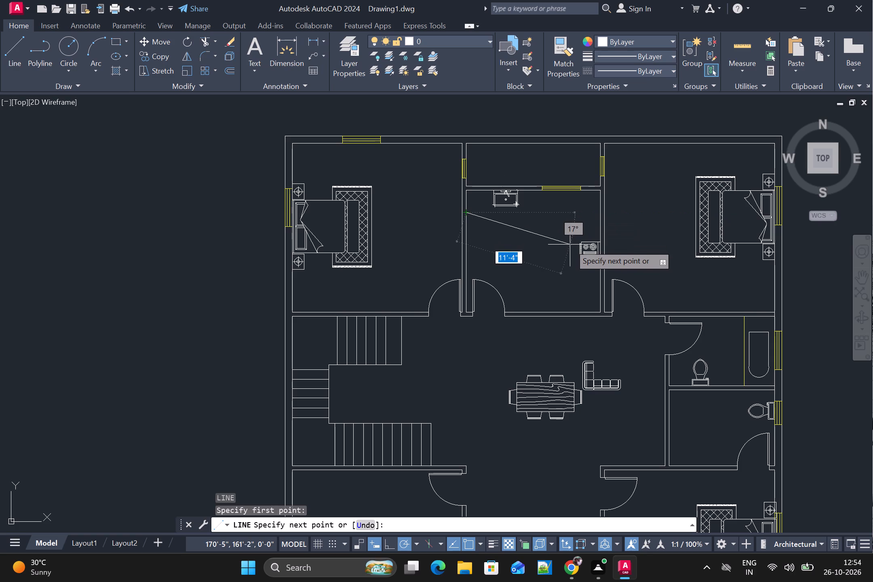
drag(571, 209, 573, 213)
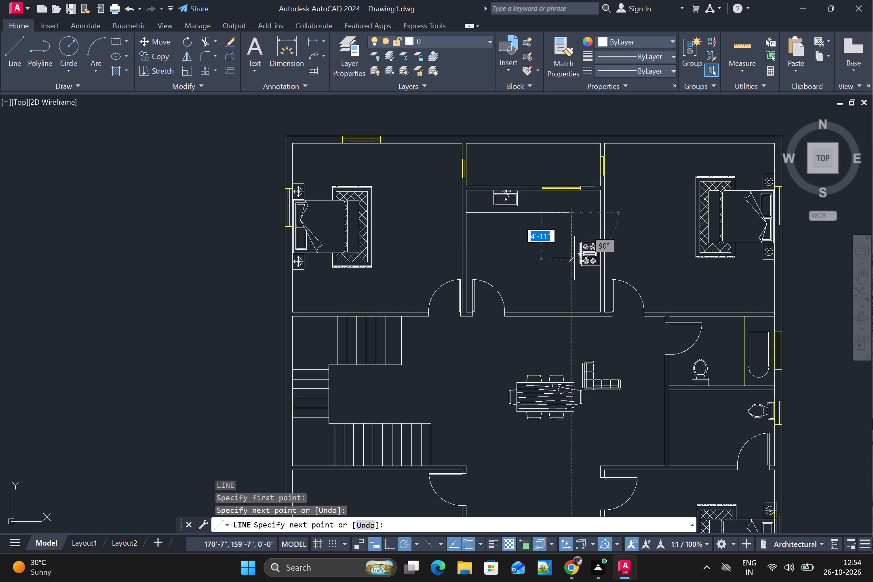
click(574, 311)
key(space)
scroll(574, 334, down, 1)
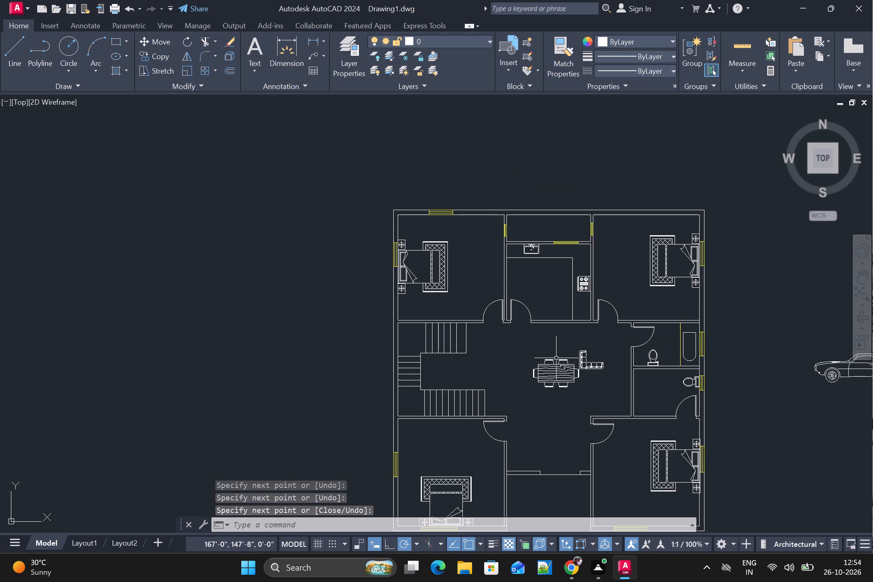
Rotate the L-shaped sofa beside the dining table by 90° about a point on its bottom edge.
scroll(547, 377, down, 1)
scroll(580, 367, up, 2)
middle_drag(586, 372, 523, 323)
scroll(535, 325, down, 1)
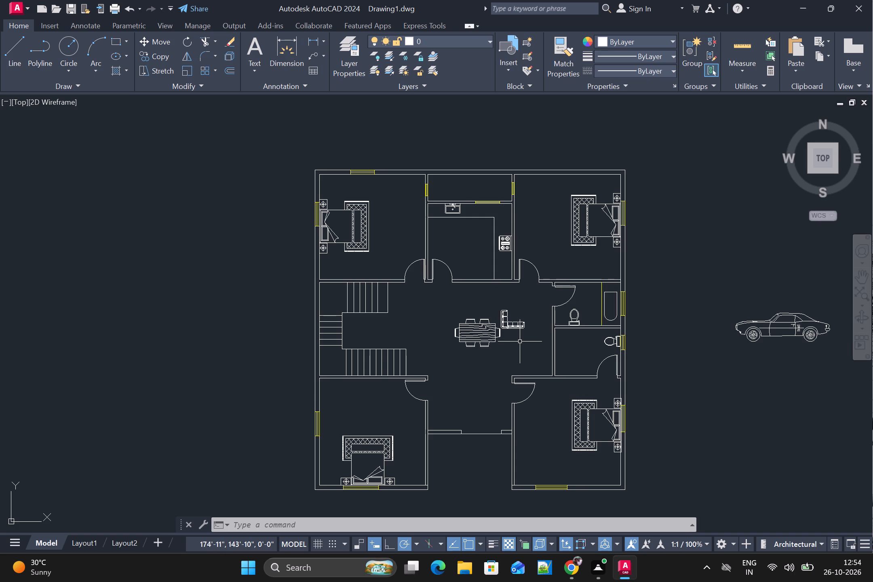
scroll(512, 346, up, 1)
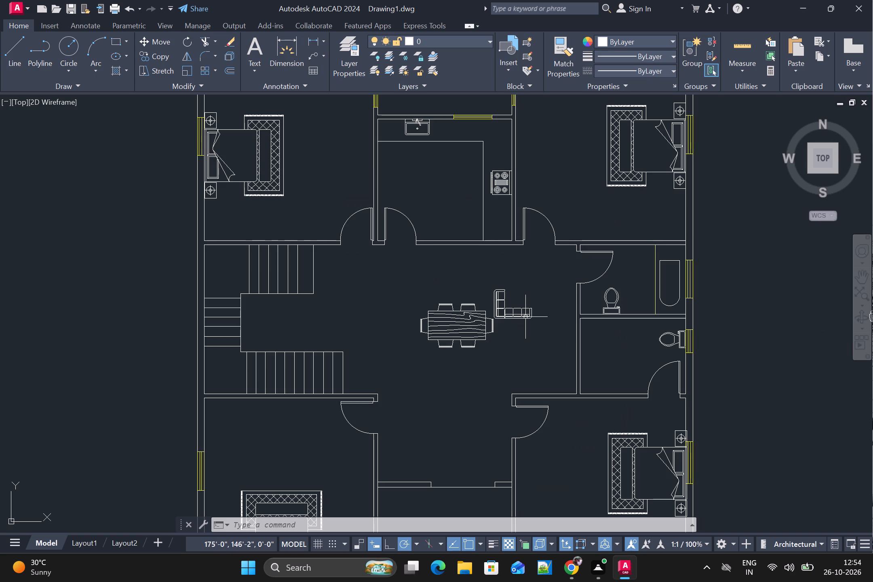
click(525, 317)
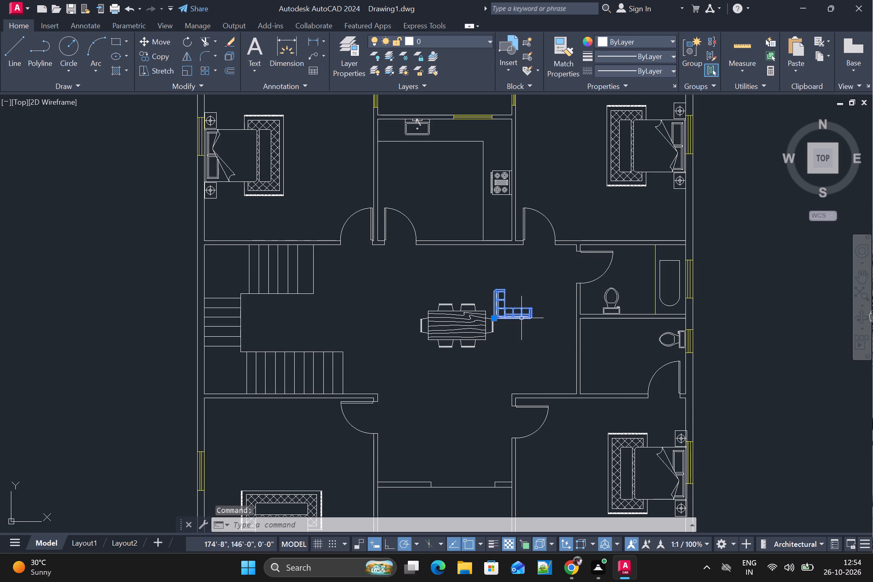
text(RO)
key(space)
click(512, 319)
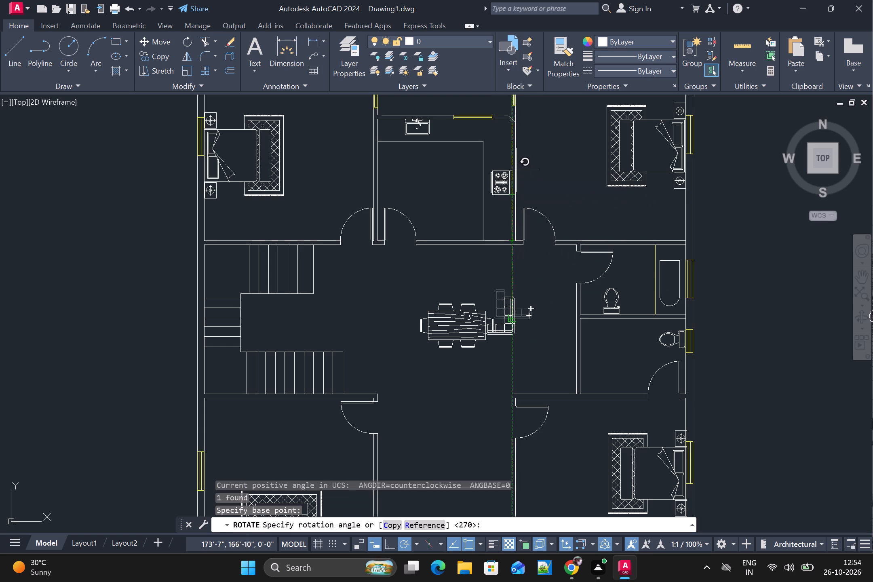
scroll(514, 155, up, 2)
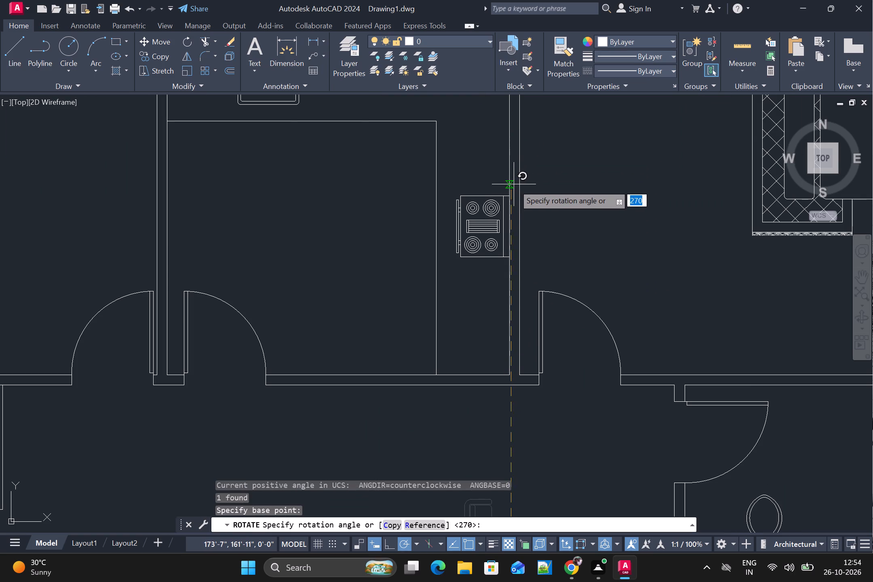
scroll(512, 211, down, 1)
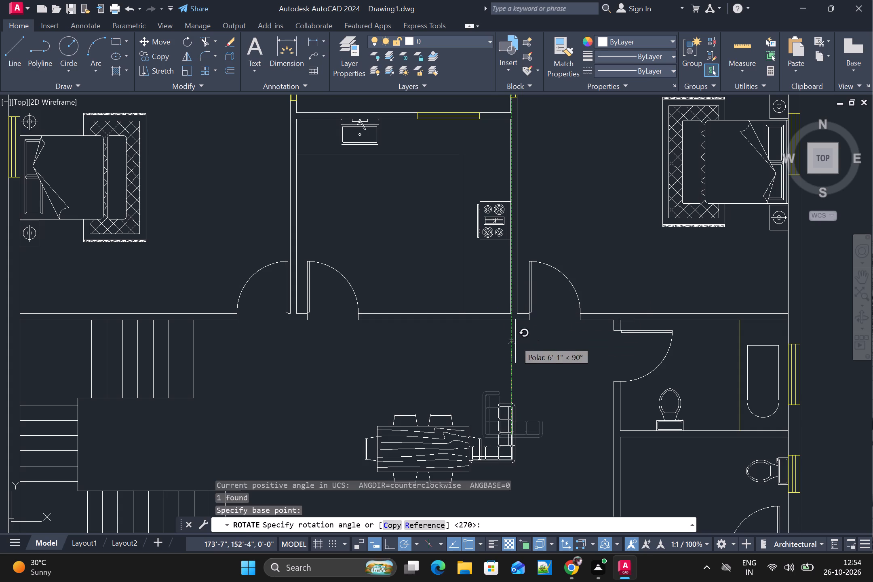
click(514, 341)
Move the L-shaped sofa by its outer corner onto the dining hall's right wall, beside the lower toilet.
text(M)
key(space)
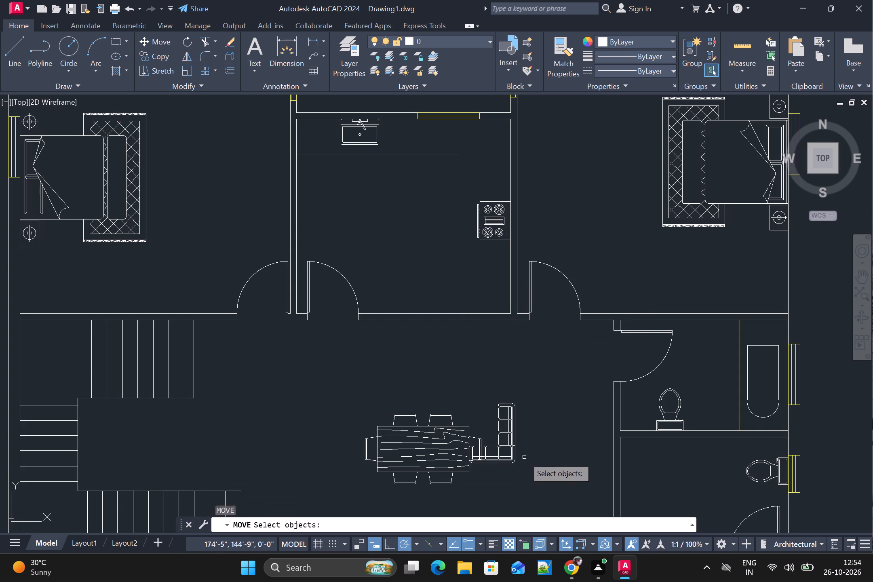
click(511, 456)
key(space)
click(514, 463)
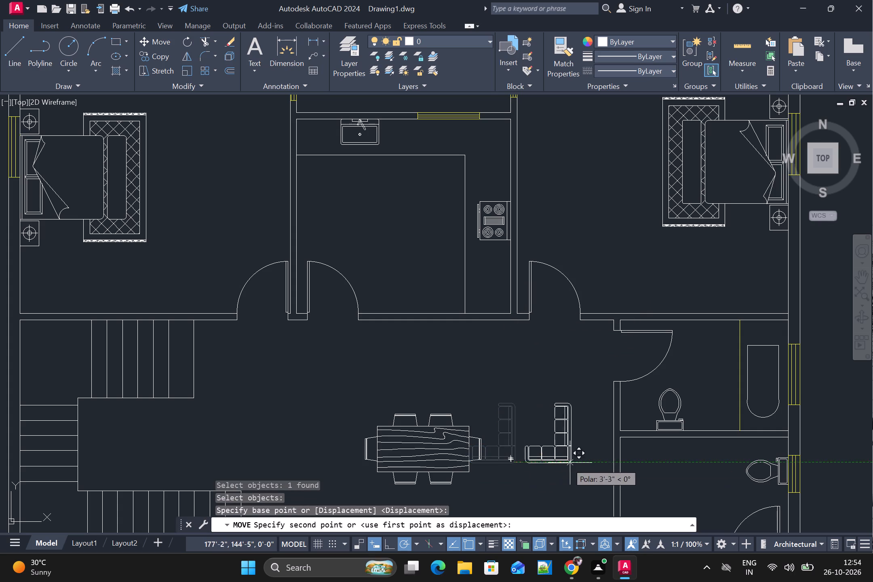
middle_drag(599, 497, 561, 403)
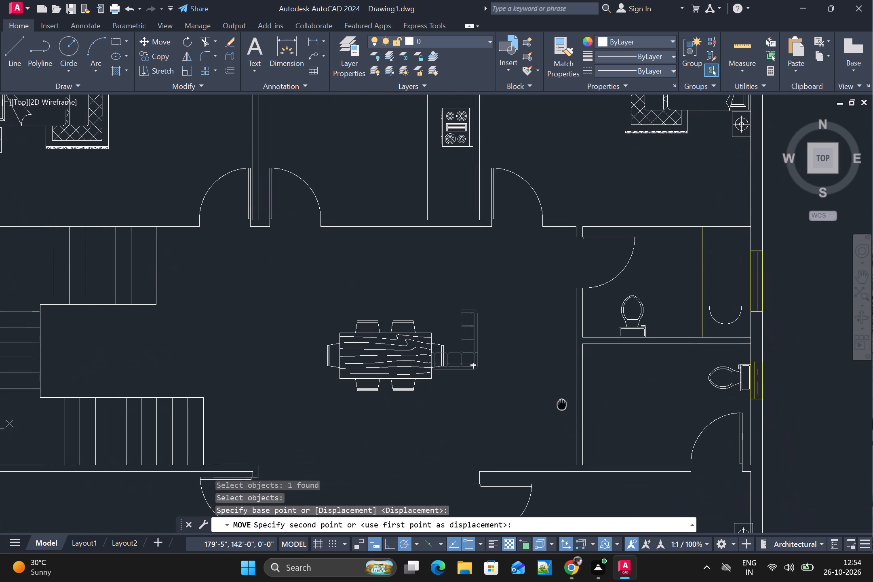
middle_drag(561, 403, 560, 402)
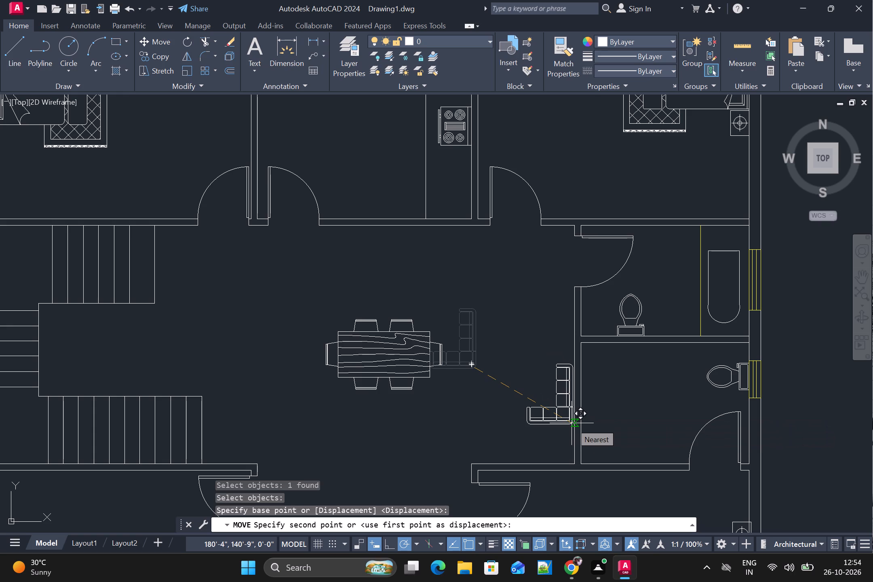
click(571, 423)
Shift the sofa slightly off the wall so its back edge sits flush with the wall's inner face.
scroll(575, 430, up, 3)
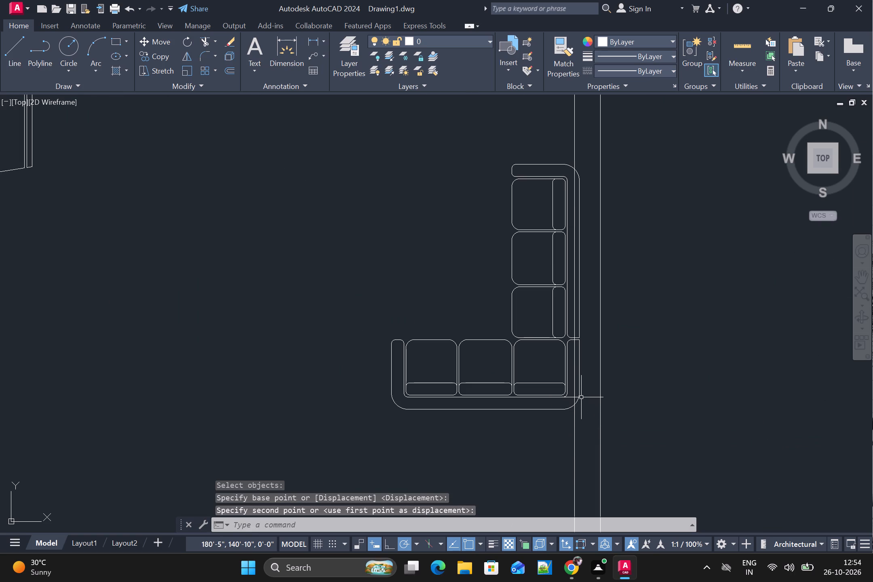
click(581, 397)
click(579, 394)
click(579, 394)
key(space)
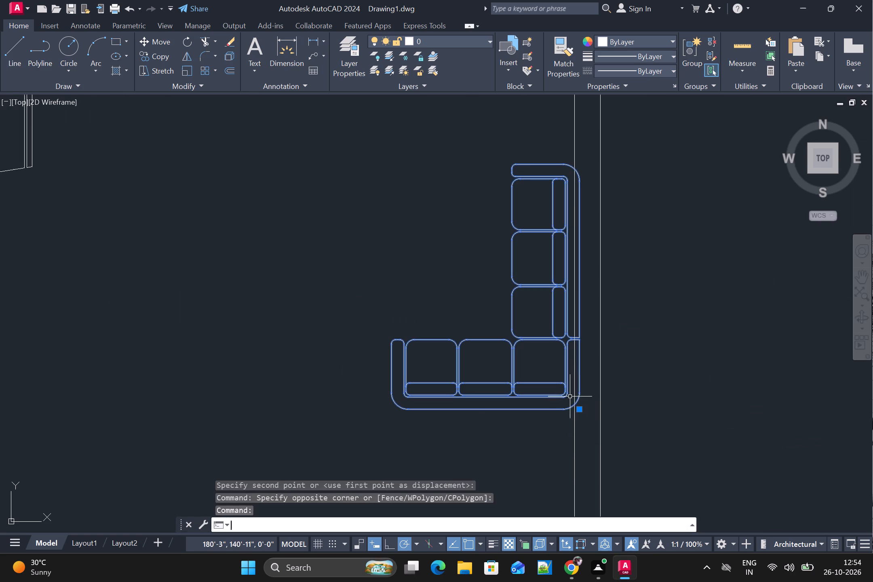
click(581, 389)
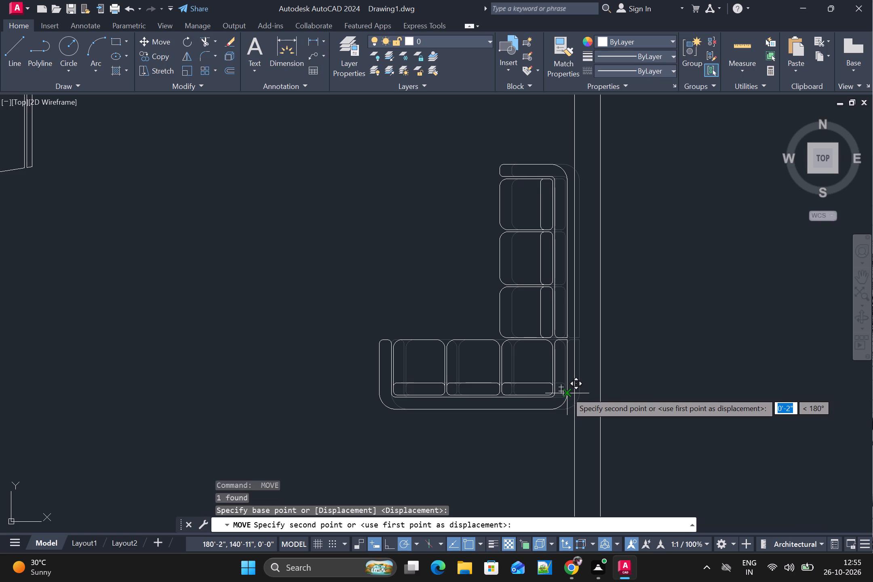
scroll(570, 392, up, 2)
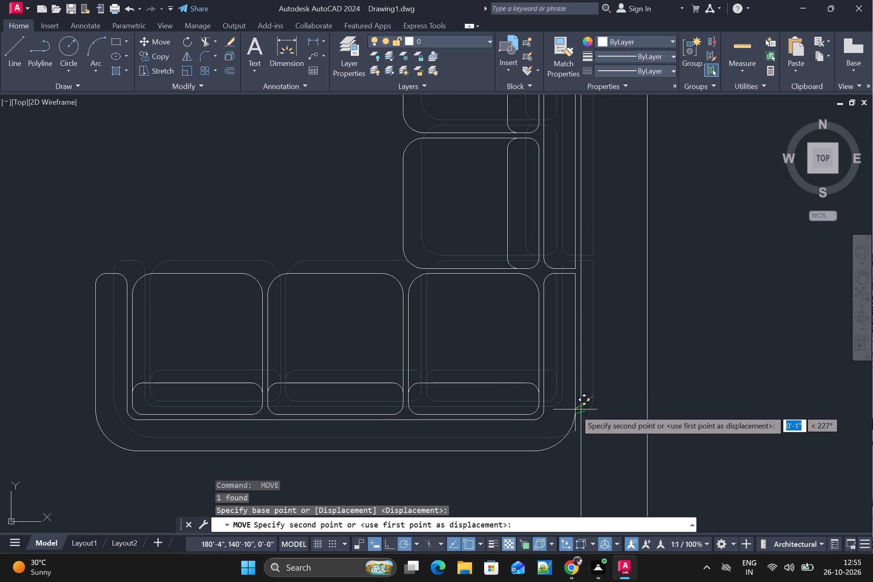
click(577, 409)
scroll(587, 426, down, 1)
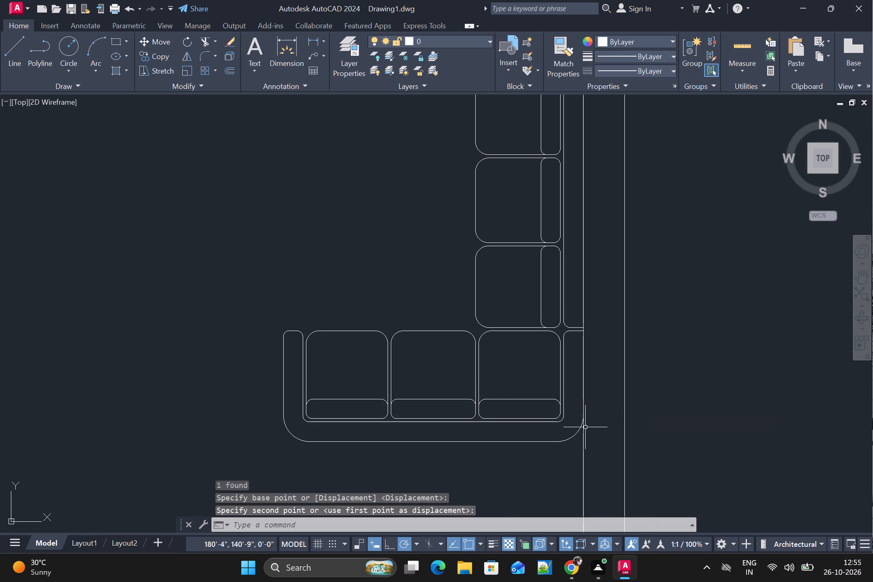
Scale the sofa up from its wall-side corner until it is nearly as long as the dining table.
key(s)
text(C)
key(space)
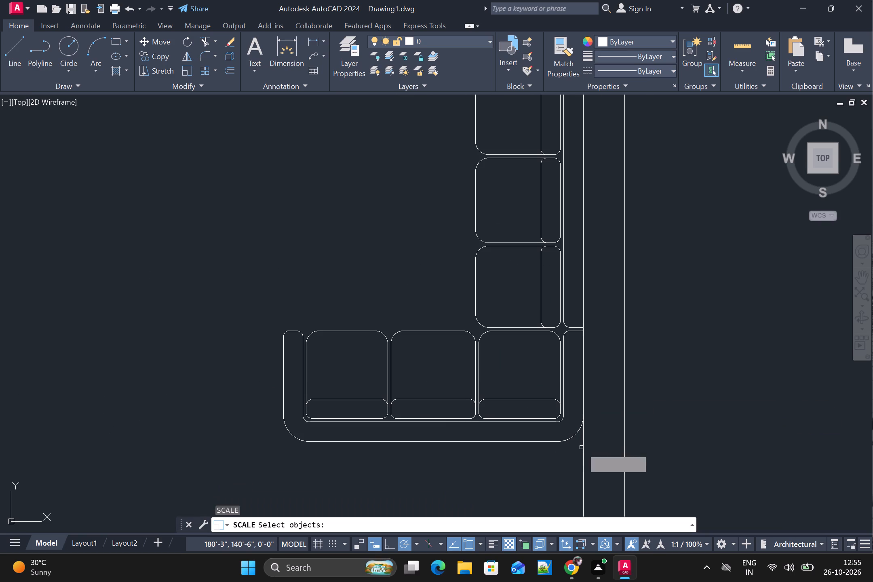
click(578, 433)
key(space)
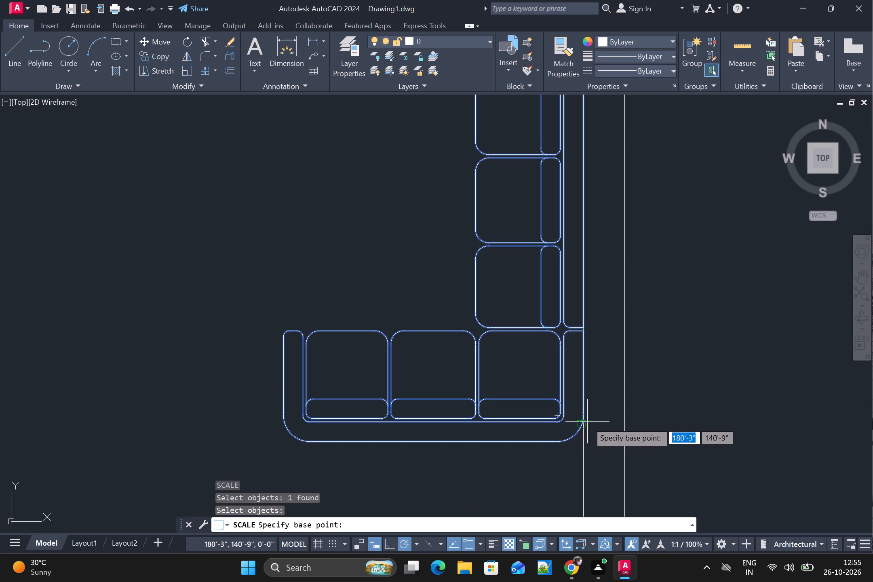
click(585, 420)
scroll(536, 389, down, 3)
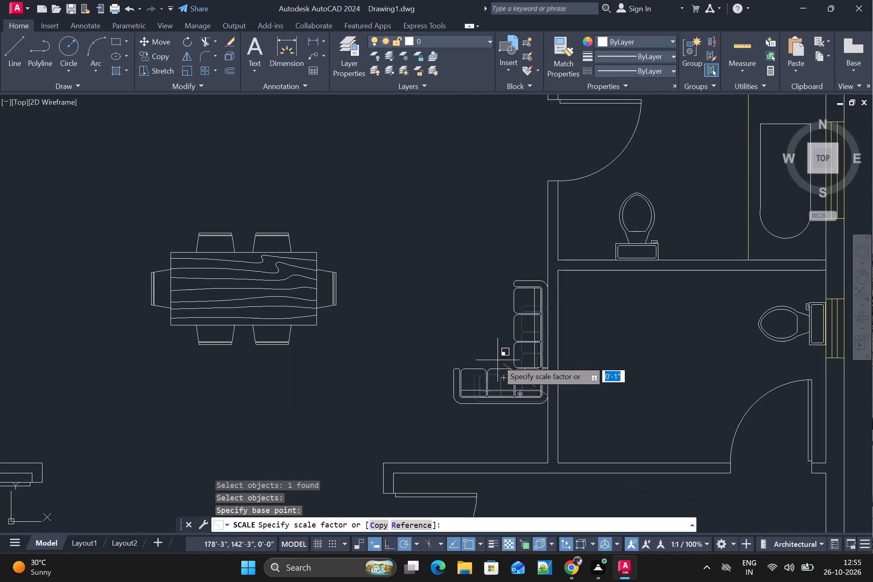
click(466, 363)
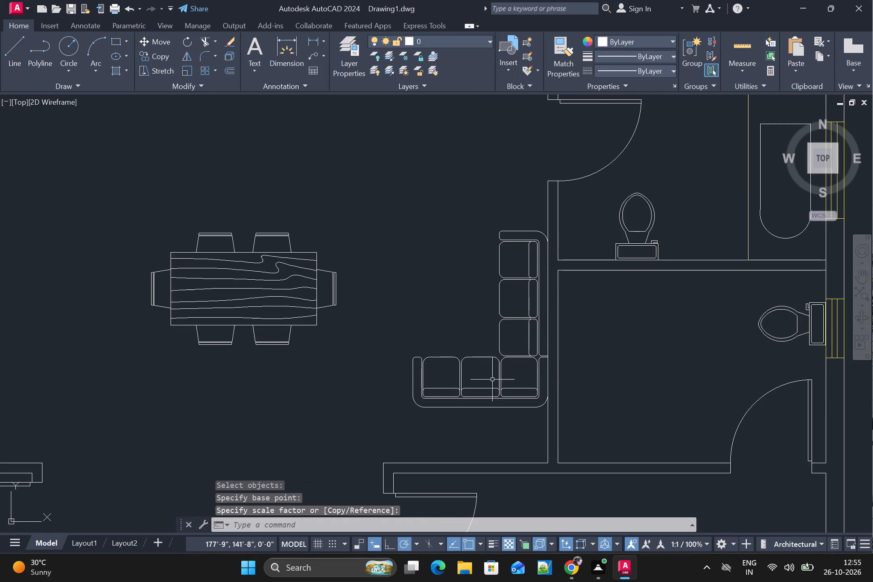
Review the furnished floor plan as a whole and its kitchen and dining hall, dismissing the chat notification.
scroll(496, 382, down, 2)
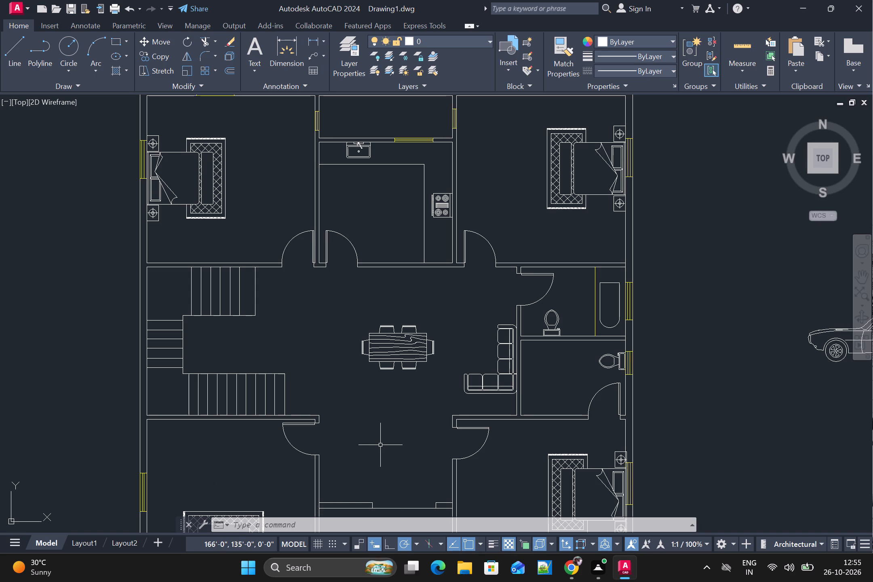
scroll(380, 445, down, 1)
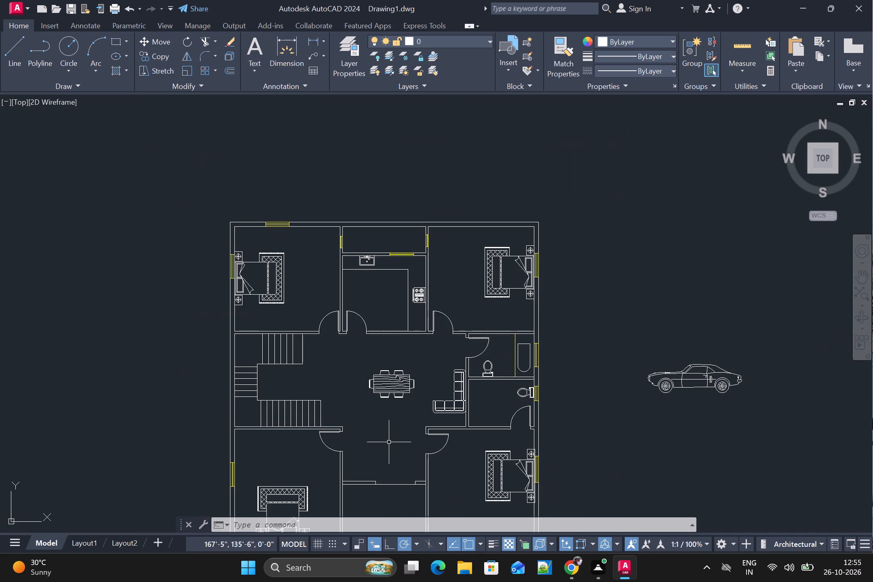
middle_drag(395, 441, 396, 372)
scroll(394, 370, up, 1)
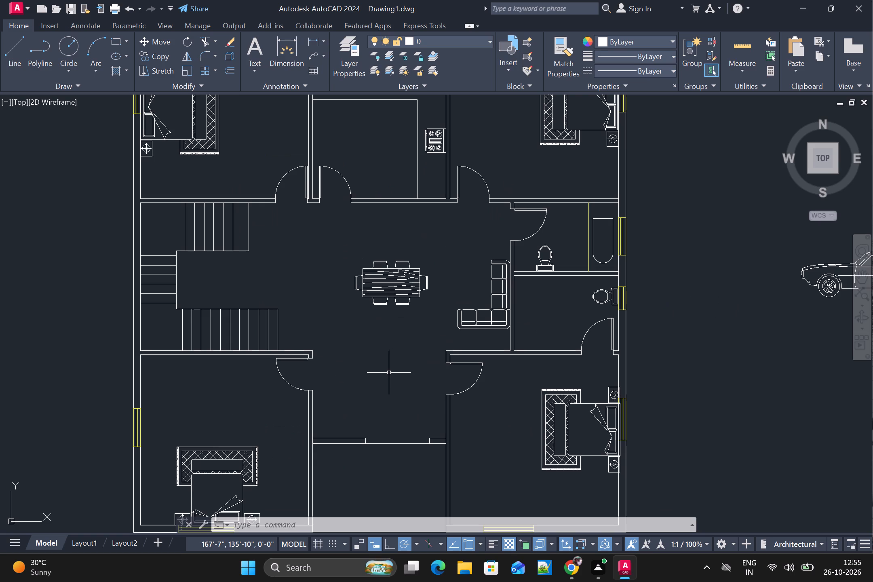
scroll(389, 373, down, 1)
scroll(389, 373, up, 1)
scroll(389, 373, down, 1)
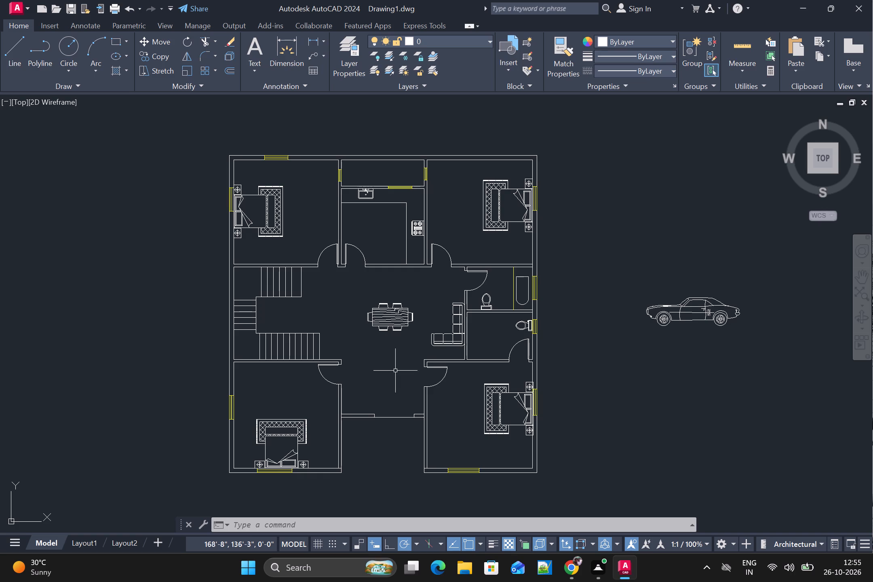
scroll(413, 365, up, 1)
scroll(408, 365, down, 1)
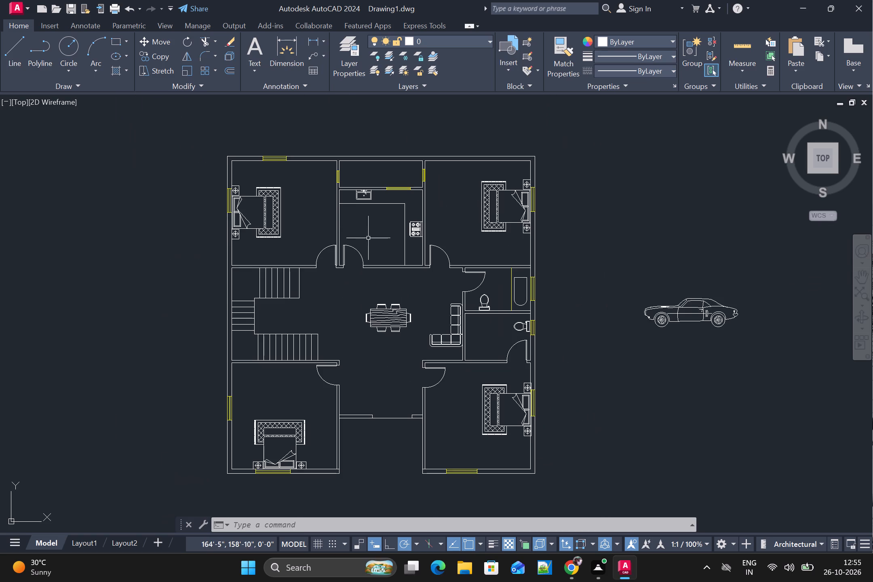
scroll(371, 240, up, 1)
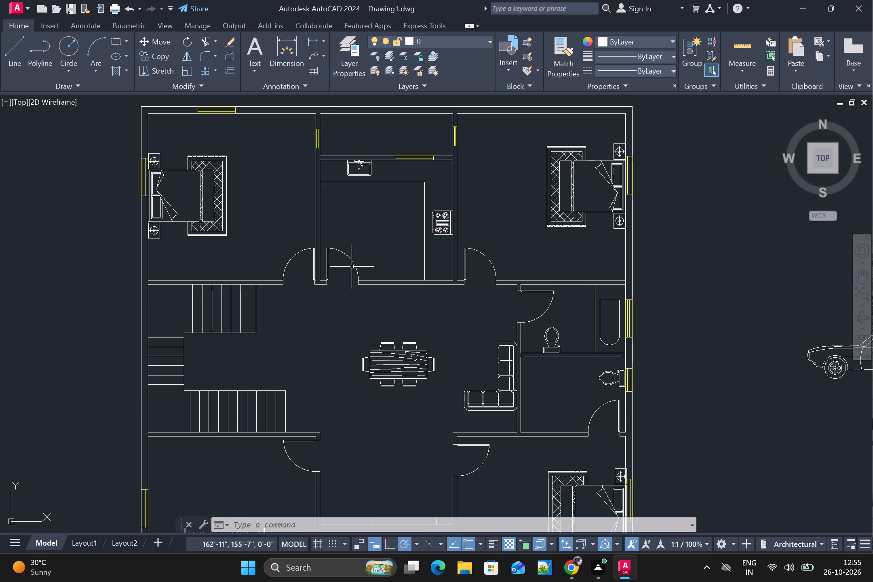
scroll(350, 272, down, 1)
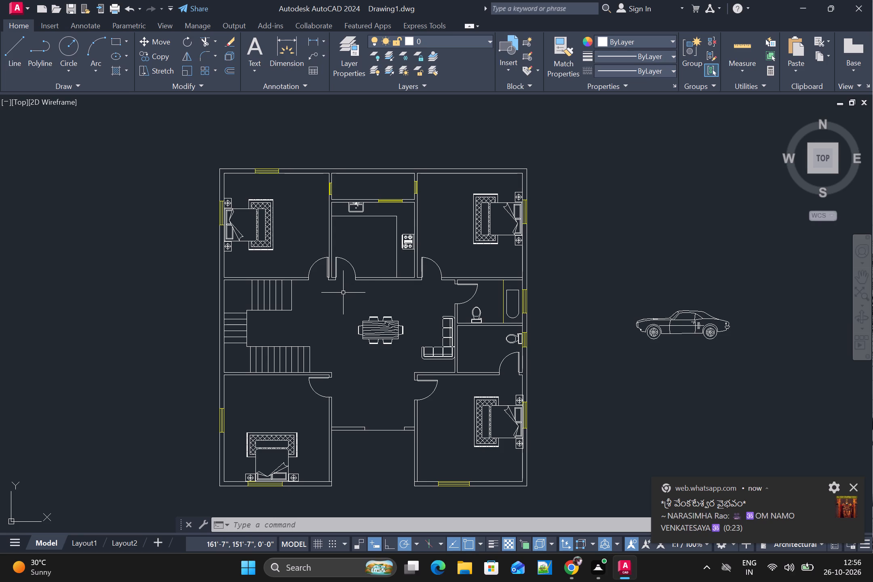
click(854, 484)
scroll(627, 445, down, 1)
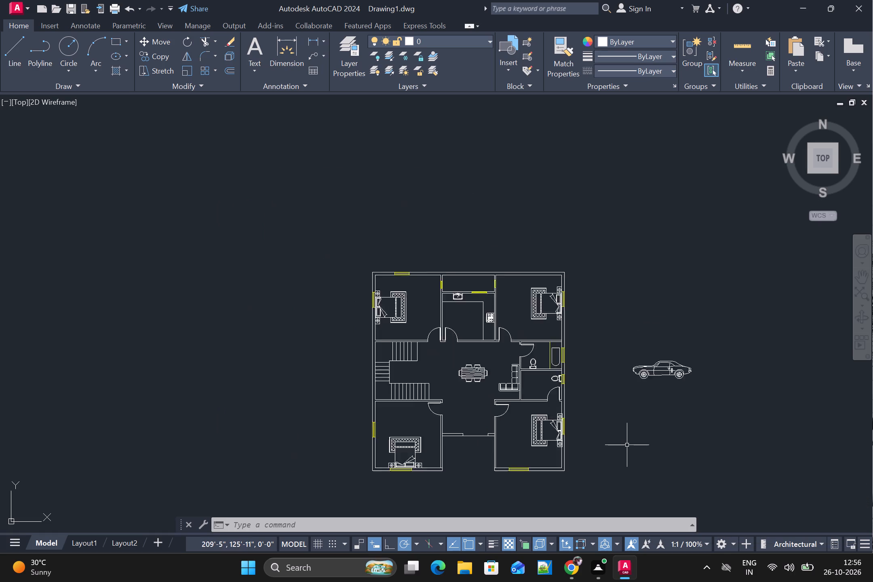
scroll(626, 444, up, 1)
middle_drag(626, 421, 647, 402)
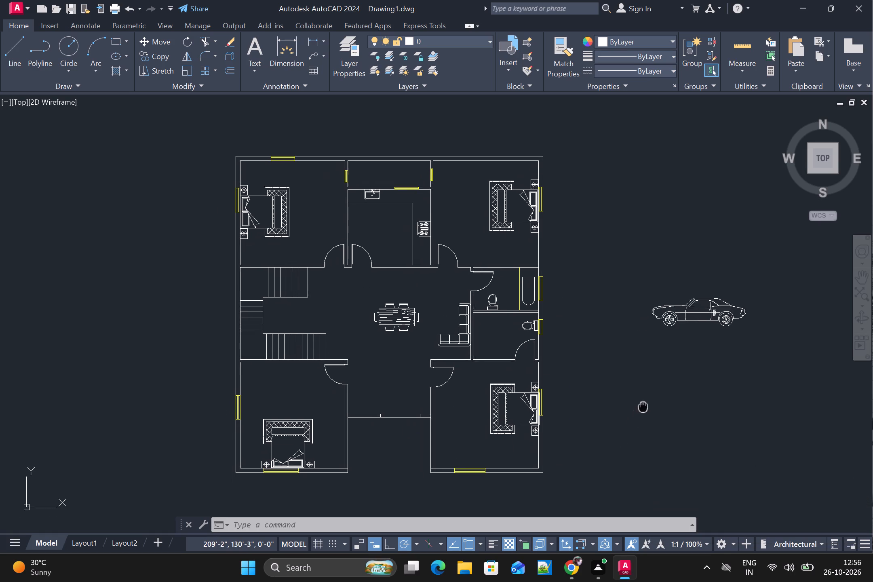
middle_drag(647, 402, 653, 395)
scroll(651, 389, up, 1)
scroll(648, 389, down, 1)
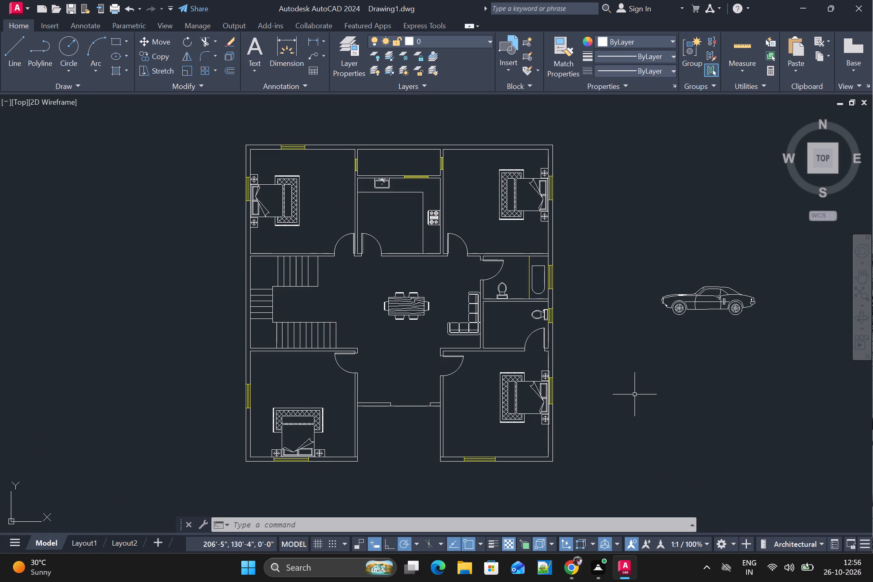
Switch from the drawing to another open window.
key(alt+Tab)
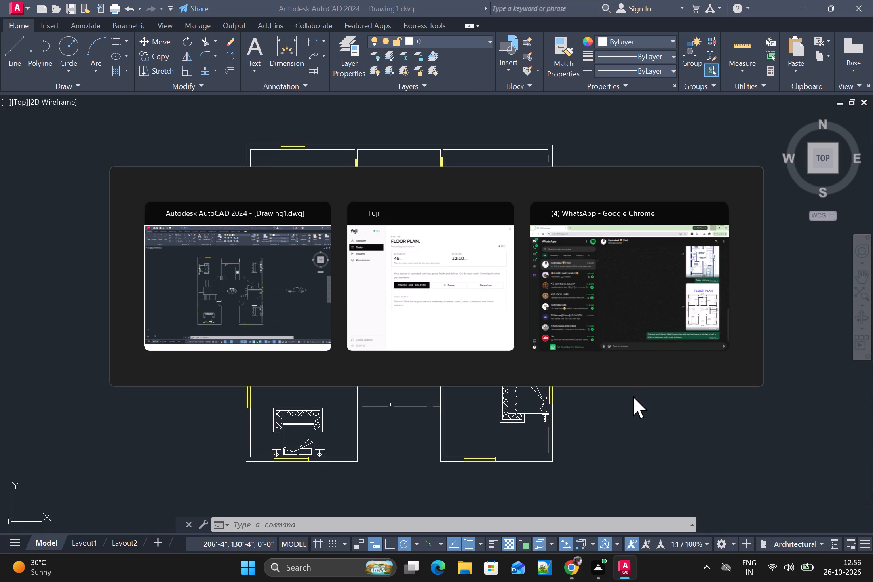
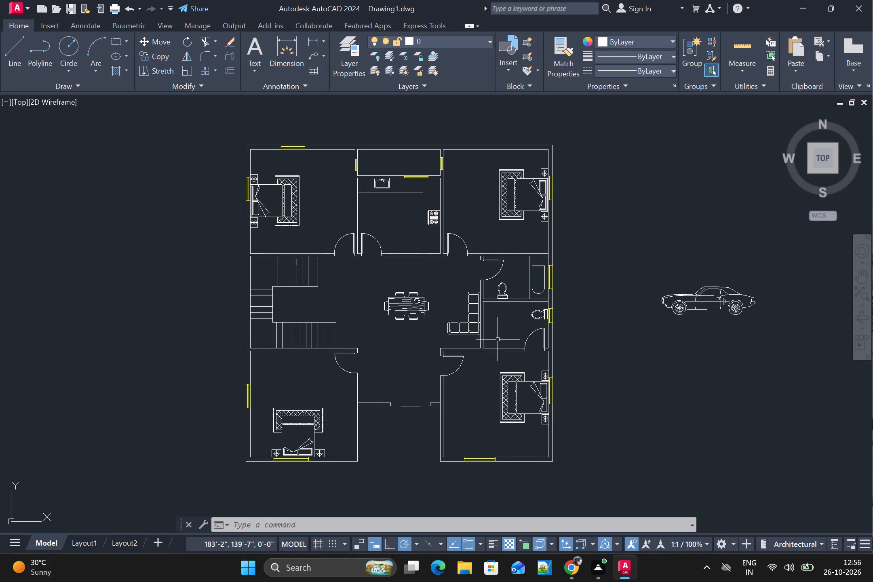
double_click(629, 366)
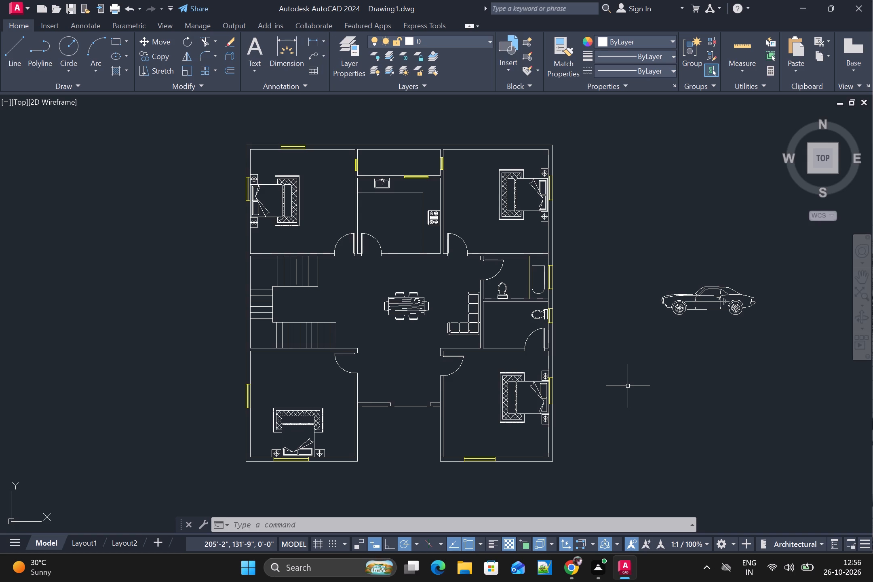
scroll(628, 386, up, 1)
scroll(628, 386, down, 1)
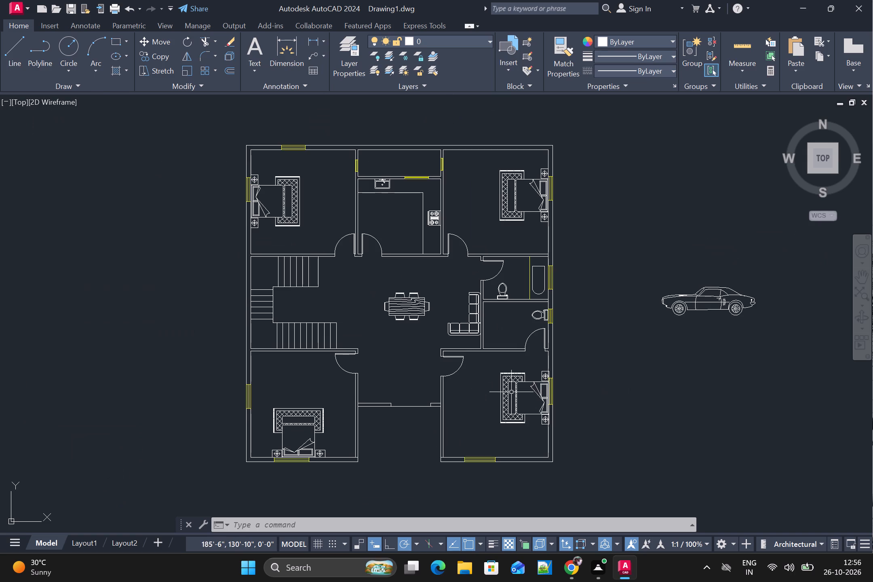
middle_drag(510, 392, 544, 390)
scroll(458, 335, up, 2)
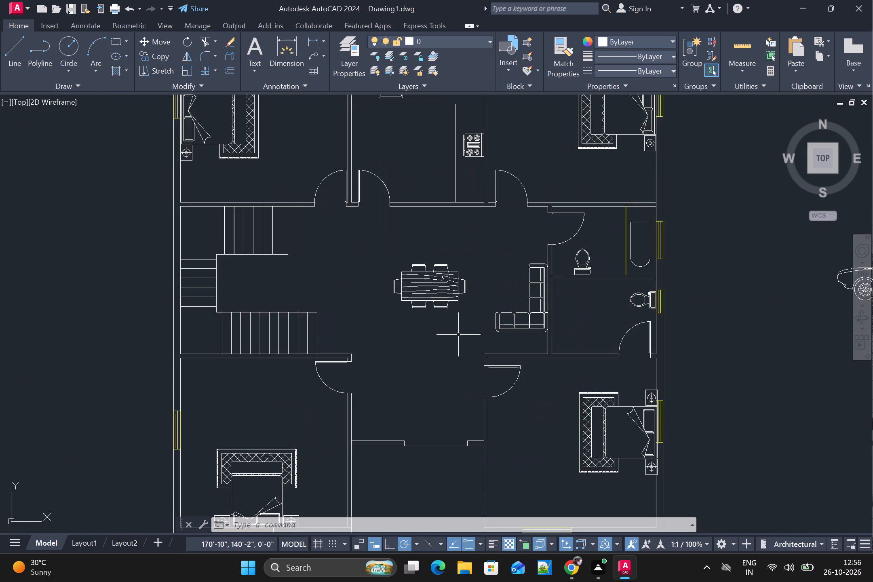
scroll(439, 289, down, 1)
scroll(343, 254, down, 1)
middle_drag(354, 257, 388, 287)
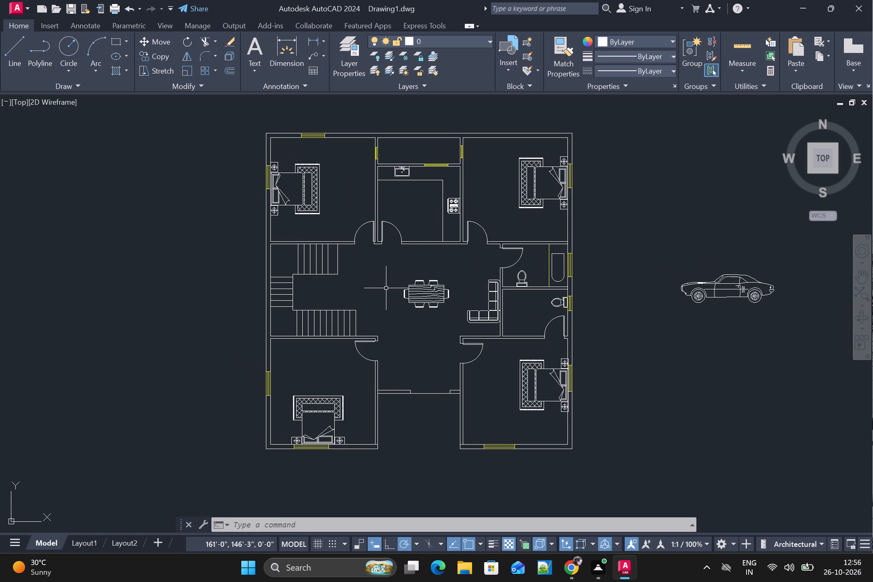
Place single-line text BED ROOM-1 beside the bed in the plan's upper-left bedroom, about 7" high with 0 rotation.
key(d)
key(t)
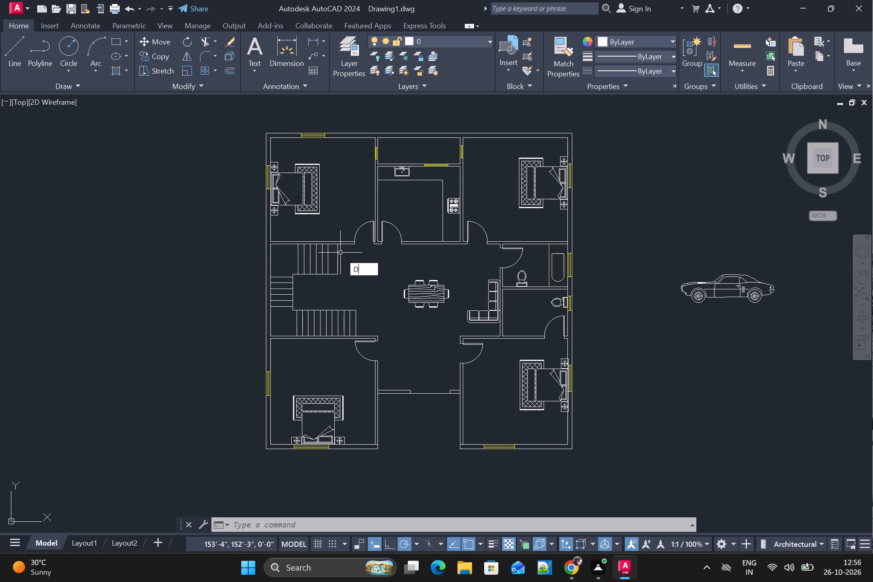
key(space)
scroll(299, 231, up, 1)
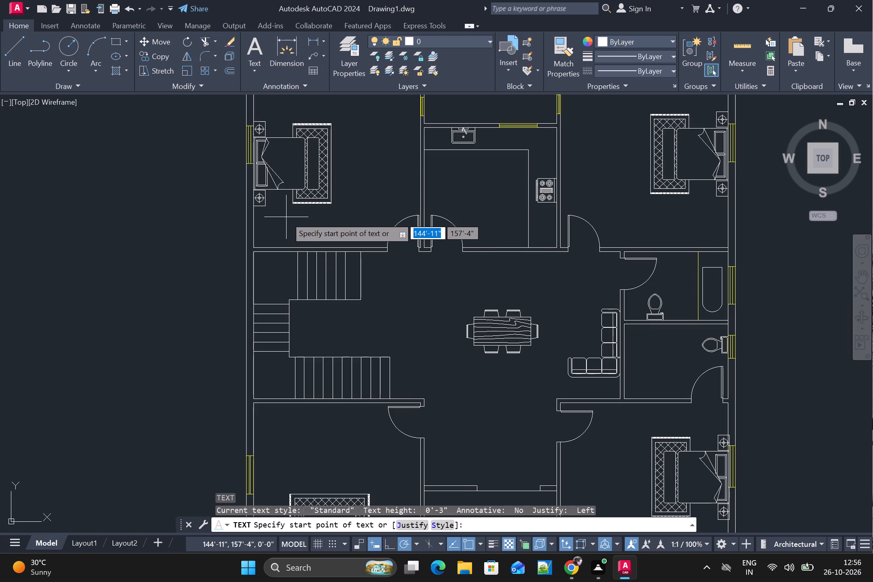
click(338, 141)
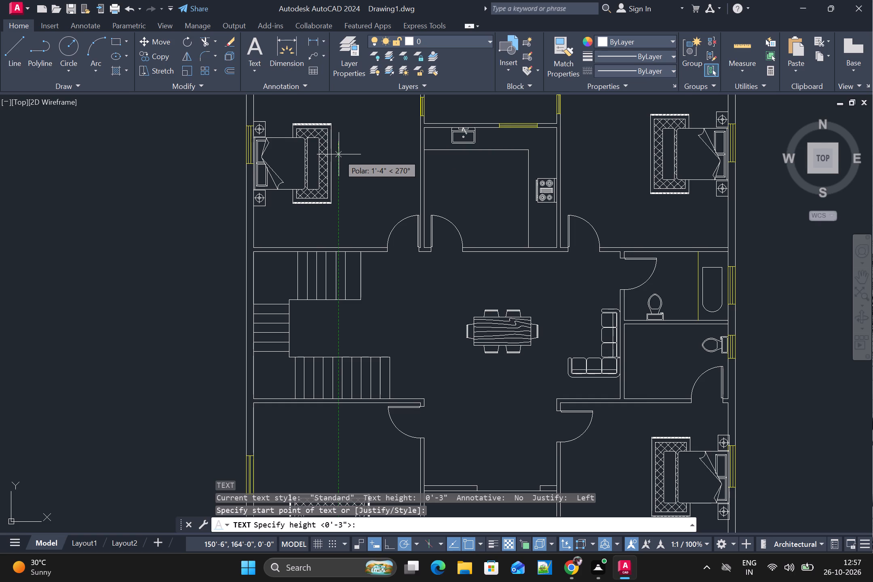
scroll(339, 154, up, 3)
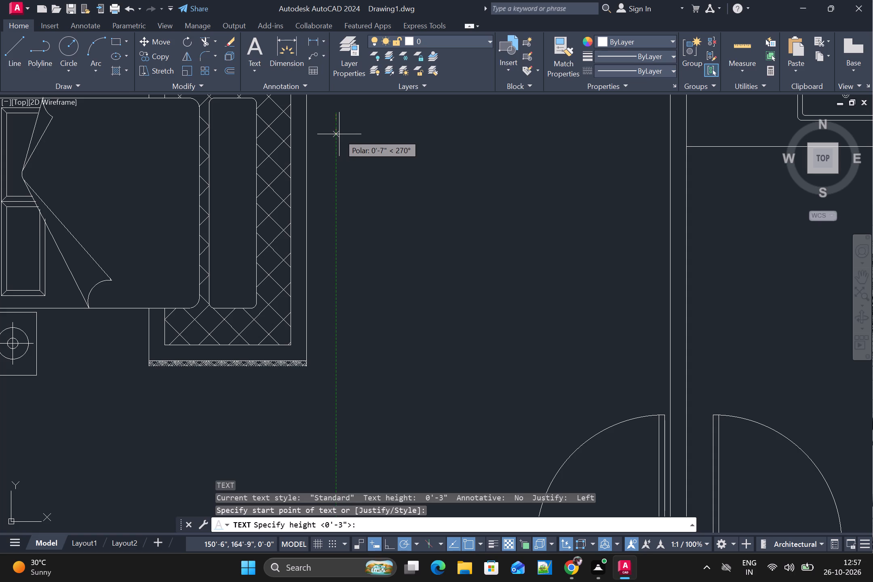
click(339, 134)
key(0)
key(Return)
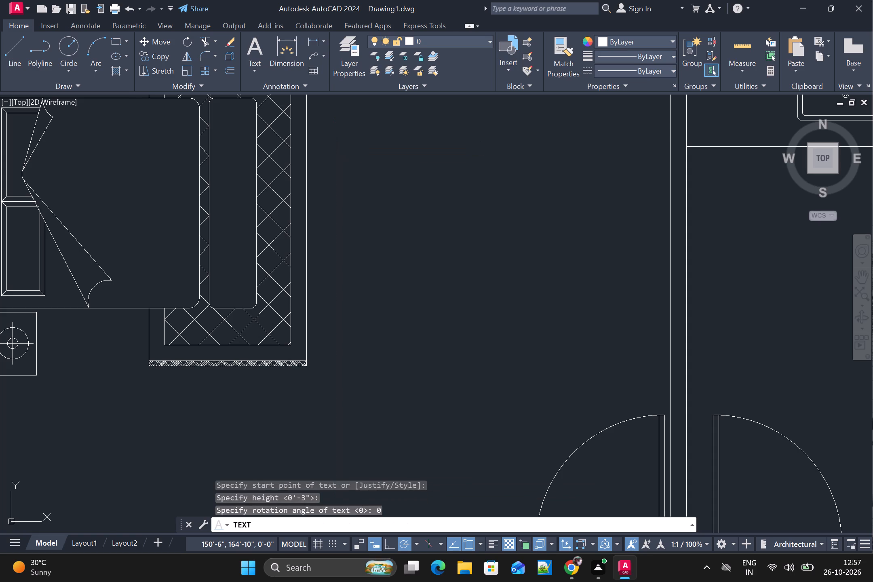
scroll(358, 173, down, 1)
text(BED)
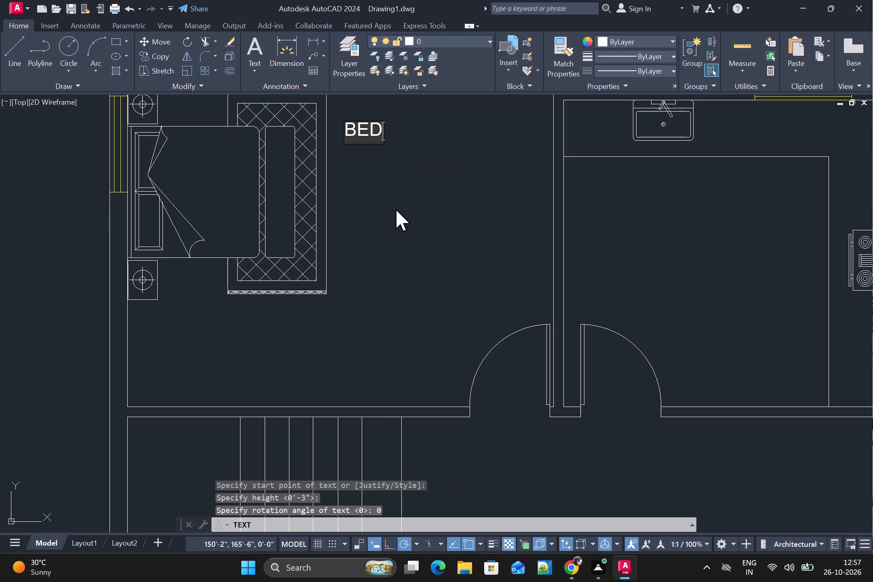
key(space)
text(ROOM)
text(-1)
key(Return)
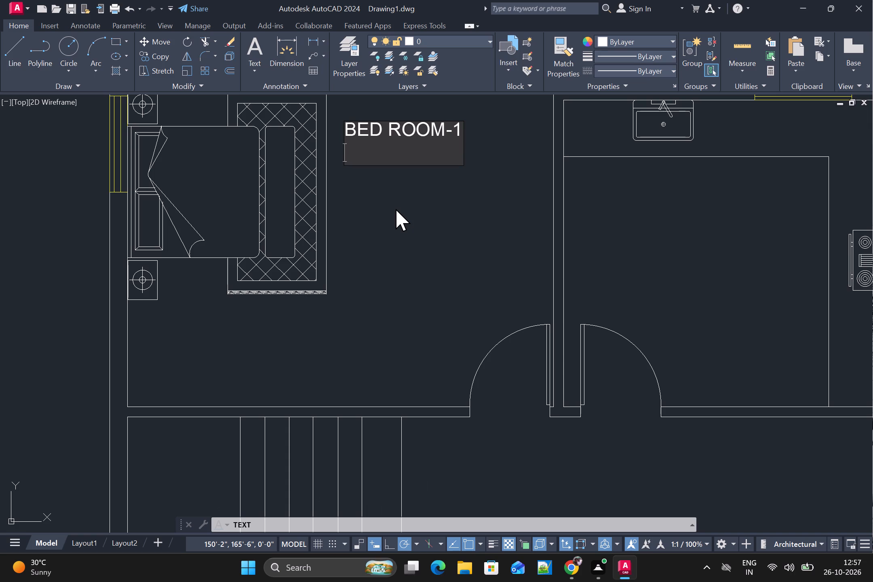
Add the room size 17'8" X17'7" as a second line under BED ROOM-1.
text(17)
key(apostrophe)
text(8")
key(space)
text(X)
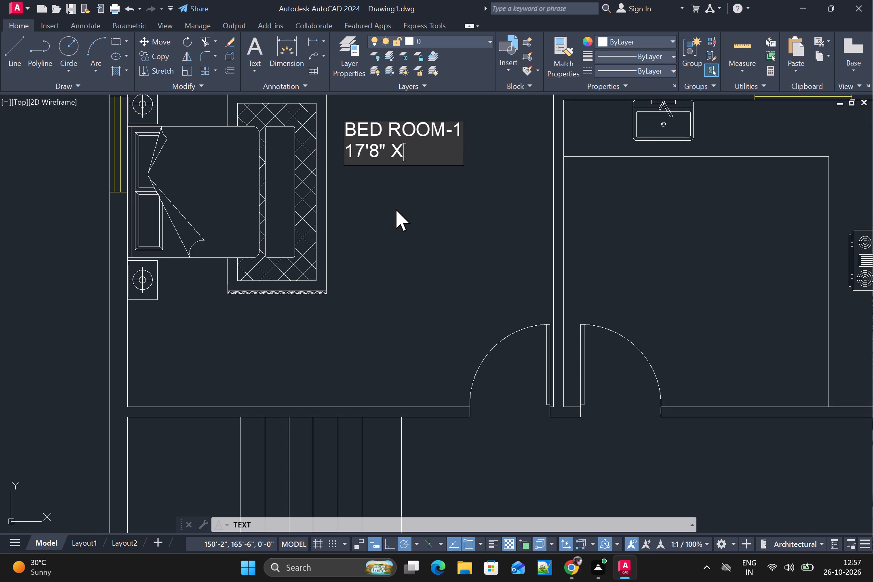
text(17')
text(7")
Place the label O.T.S in the middle of the narrow space above the kitchen.
scroll(441, 213, down, 1)
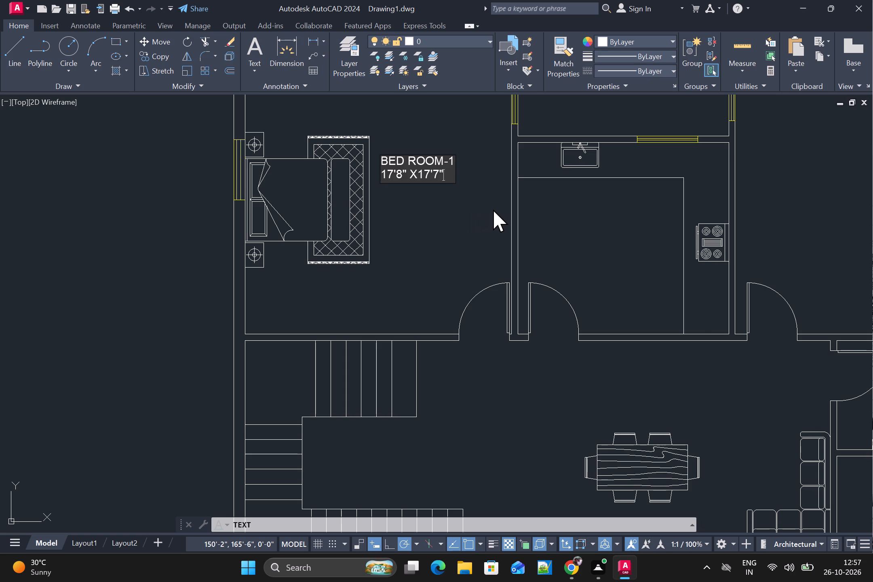
scroll(493, 210, down, 1)
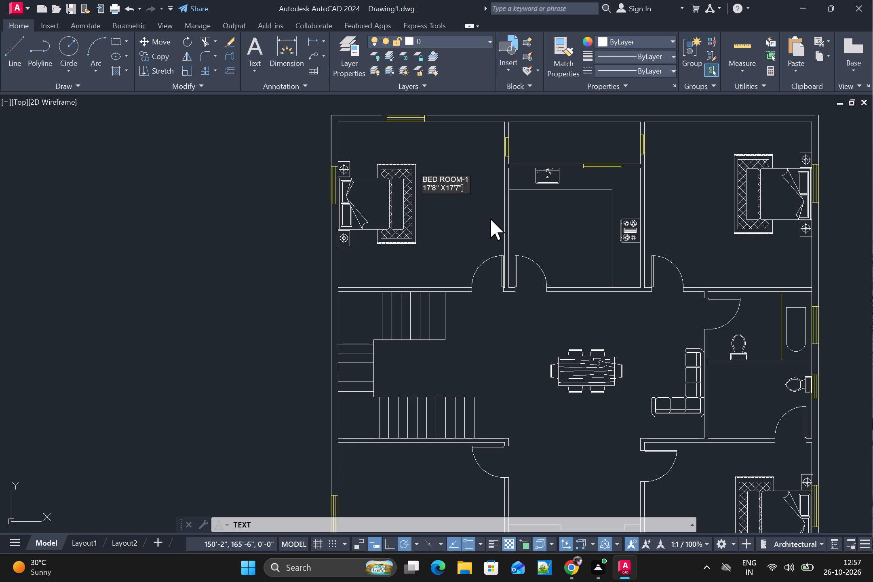
click(533, 210)
click(557, 152)
key(o)
text(.T.S)
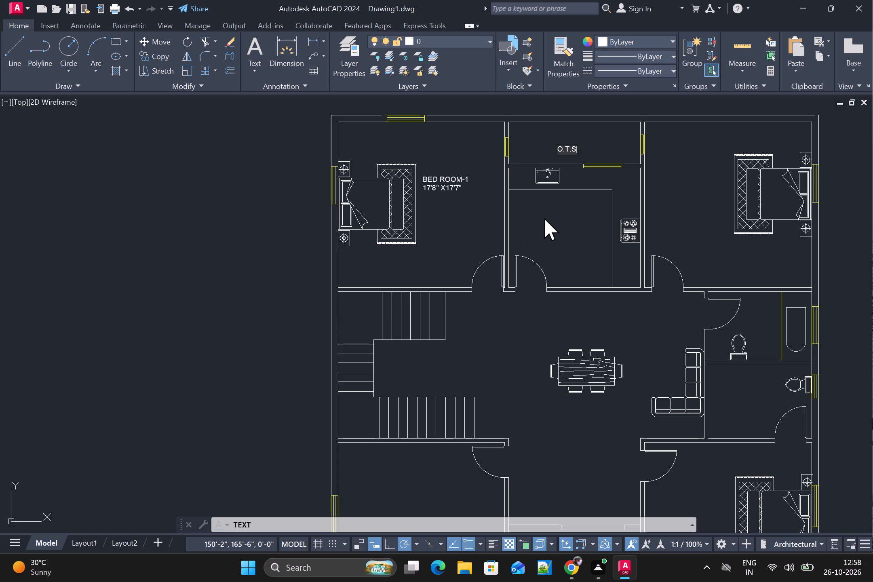
Label the kitchen floor area KITCHEN, with 14'0' X 13' 0" on a second line.
click(532, 214)
text(KITCHN)
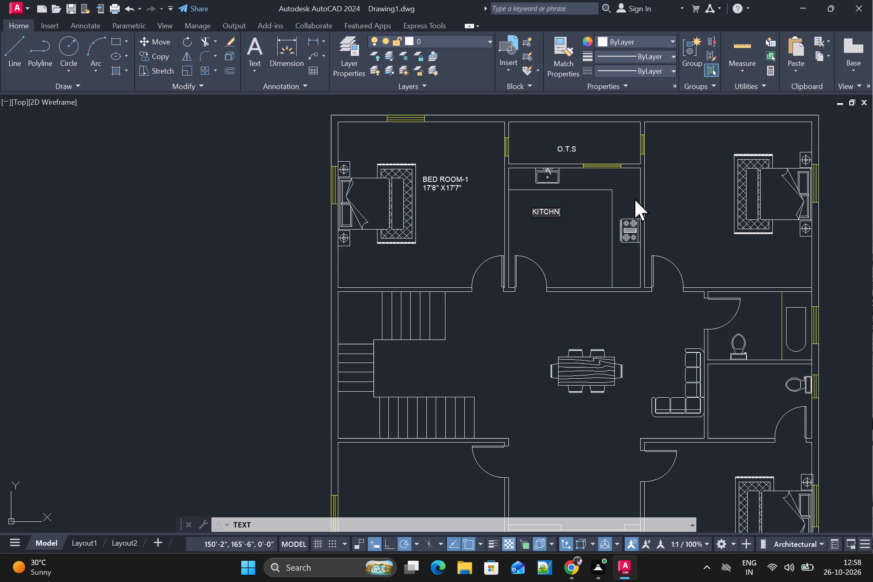
key(Return)
key(BackSpace)
key(BackSpace)
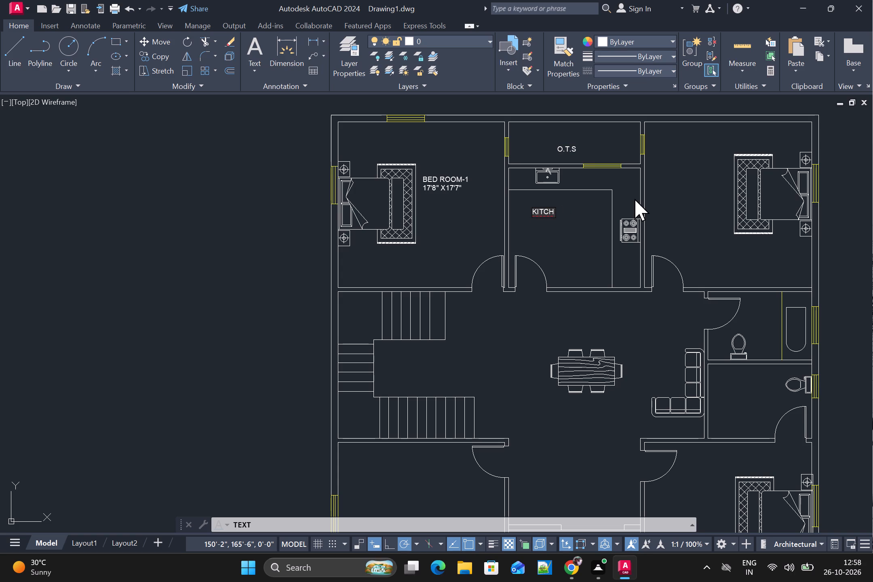
text(EN)
key(Return)
text(14)
key(apostrophe)
key(0)
text(' X)
key(space)
text(13' 0")
Label the plan's upper-right bedroom BED ROOM-2, with 17'2" X 17'7" on a second line.
drag(679, 238, 682, 244)
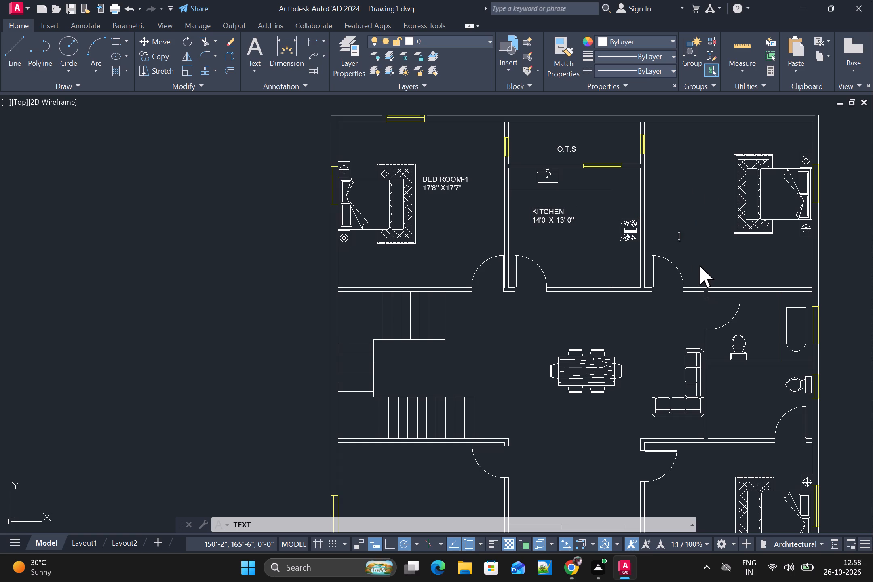
click(651, 188)
text(BED ROOM-2)
key(Return)
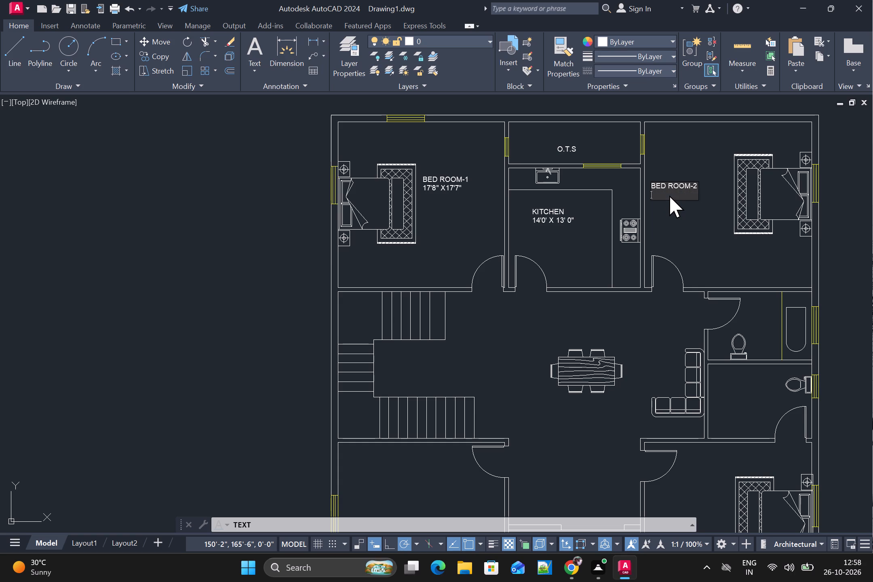
text(17)
text('3)
key(BackSpace)
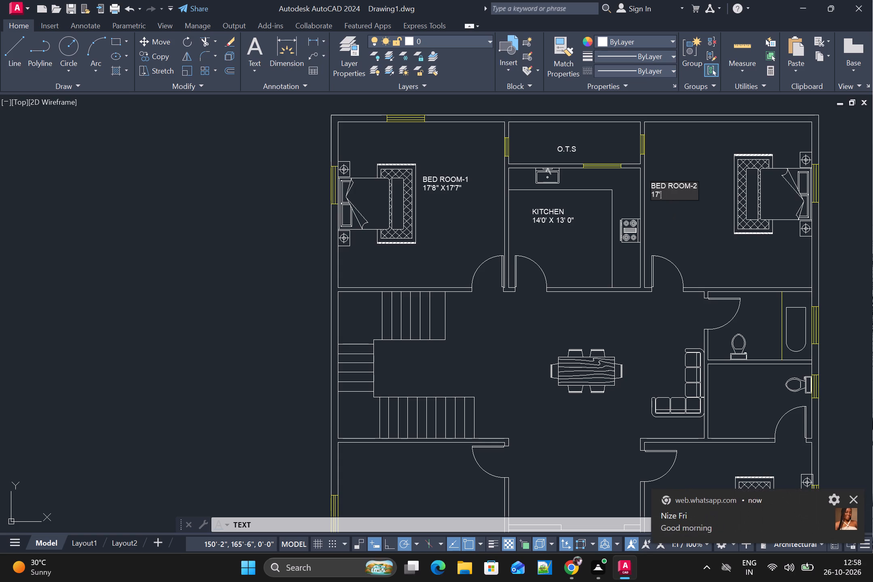
key(2)
key(shift+quotedbl)
key(space)
text(X)
key(space)
text(17')
text(7")
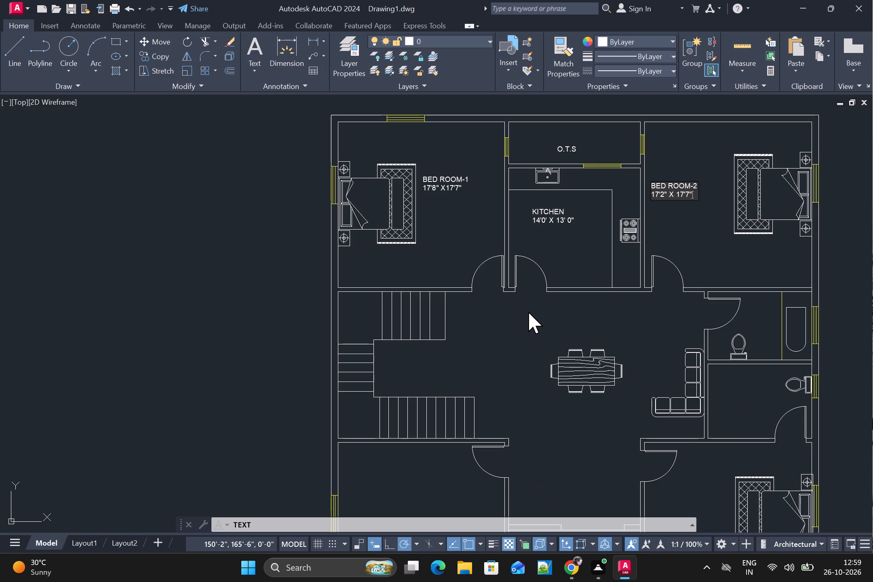
Place the label LIVING ROOM in the central hall, above the dining table.
click(530, 322)
text(LIVING)
key(space)
text(ROOM)
Add the room size 20'0" X 15'7" as a second line under LIVING ROOM.
key(Return)
text(12)
key(BackSpace)
key(BackSpace)
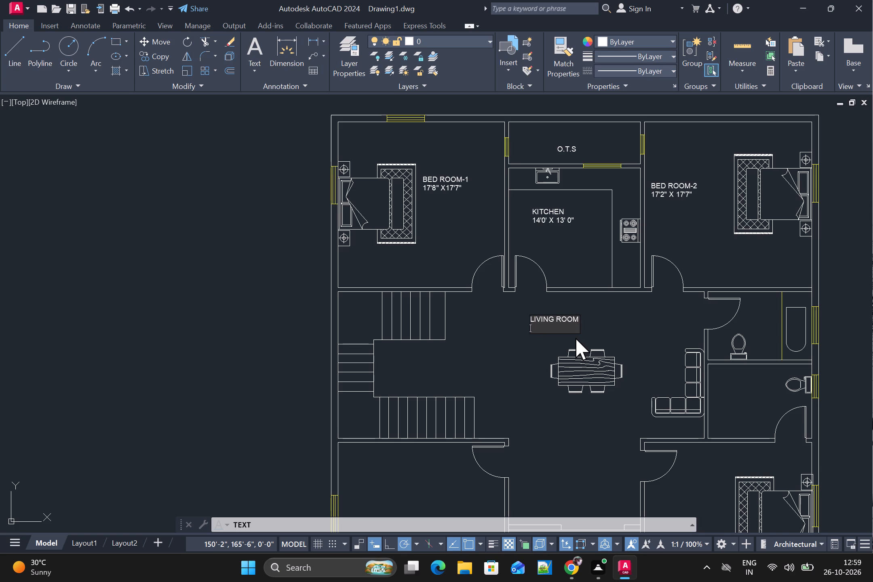
text(20)
key(apostrophe)
key(0)
text(' D)
key(space)
key(BackSpace)
key(BackSpace)
key(BackSpace)
key(BackSpace)
text(")
key(space)
text(X)
key(space)
text(15')
text(7")
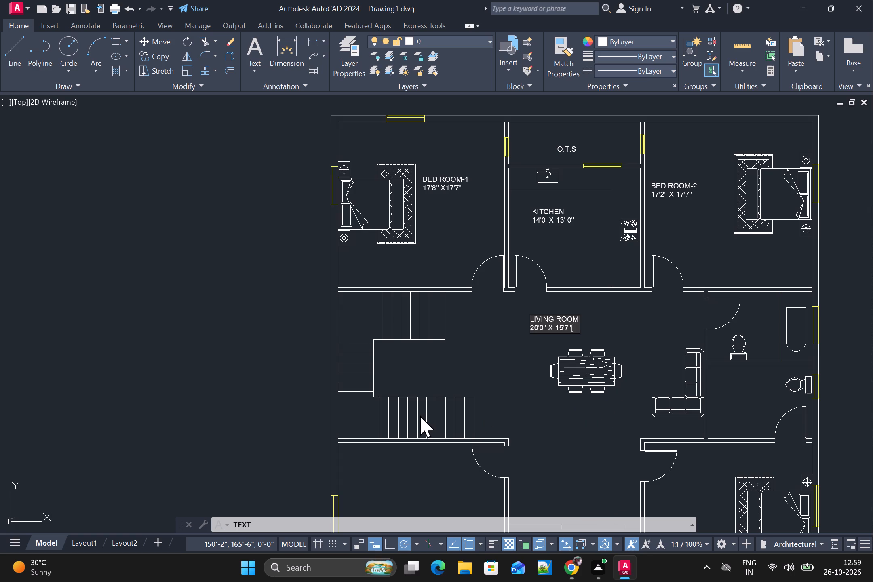
Label the open area between the stair flights STAIR, with 18'7" X 15'7" on a second line.
click(388, 358)
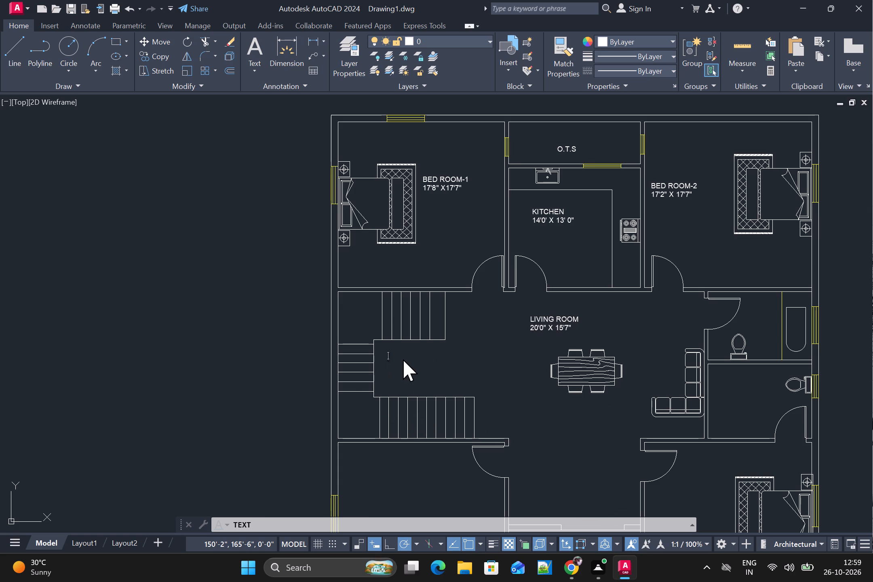
text(STAIRS)
key(BackSpace)
key(Return)
text(15)
key(BackSpace)
key(8)
text('7")
key(space)
text(X 15)
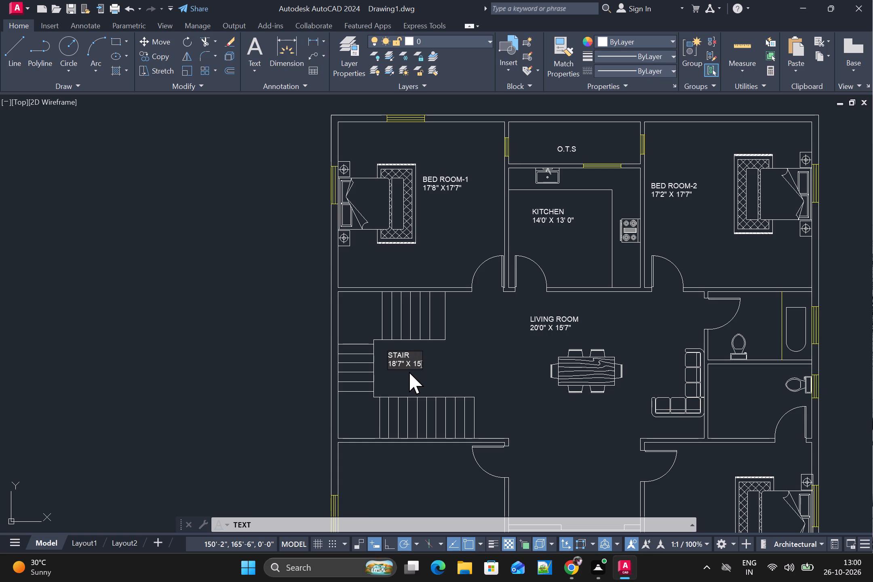
text('7")
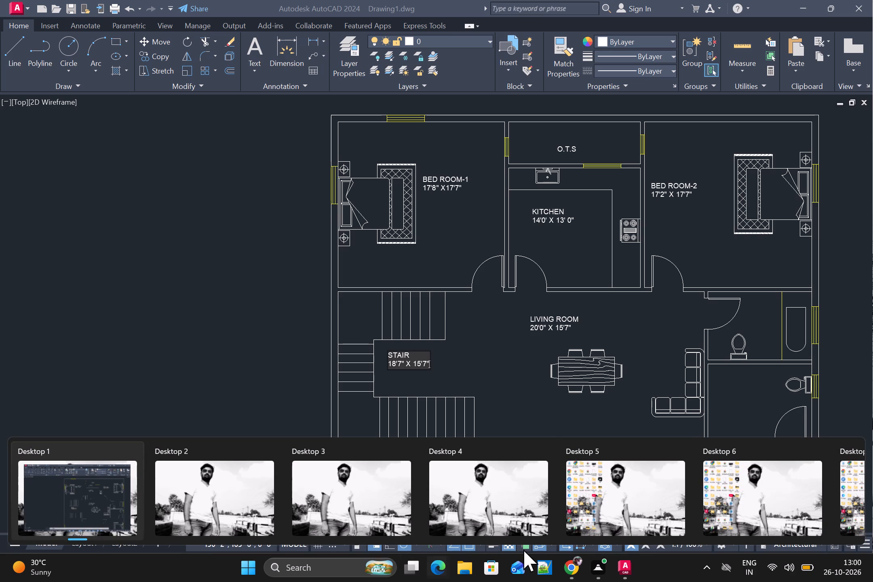
Place the label BED ROOM-3 in the plan's lower-right bedroom, between its inner wall and the bed.
scroll(536, 386, down, 1)
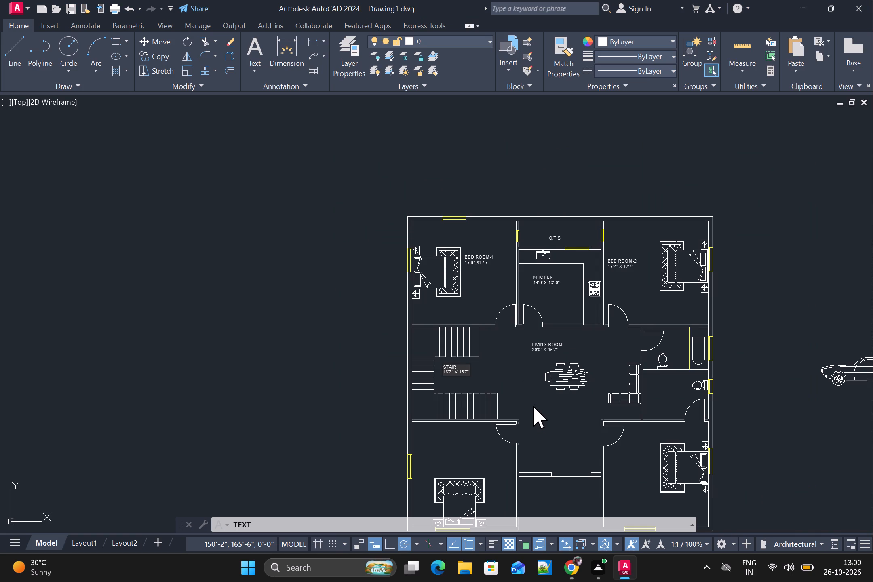
middle_drag(535, 413, 469, 301)
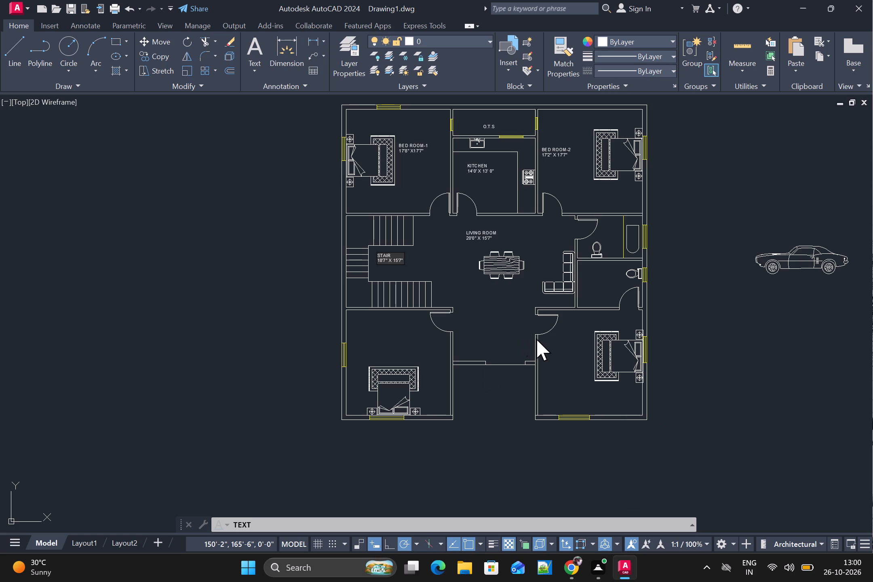
click(548, 359)
scroll(416, 342, up, 2)
scroll(819, 404, down, 1)
middle_drag(778, 404, 614, 396)
scroll(597, 393, up, 1)
click(597, 383)
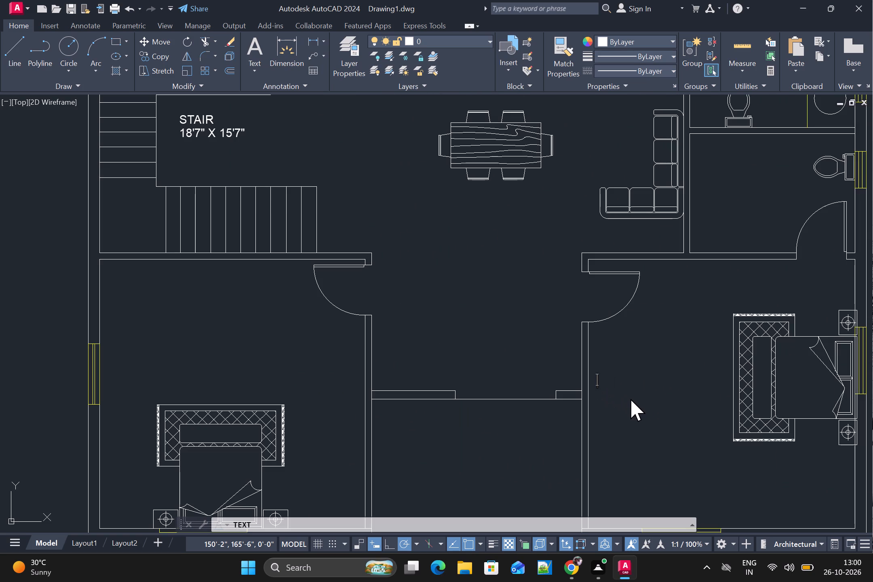
text(BEED)
key(space)
key(bracketright)
key(BackSpace)
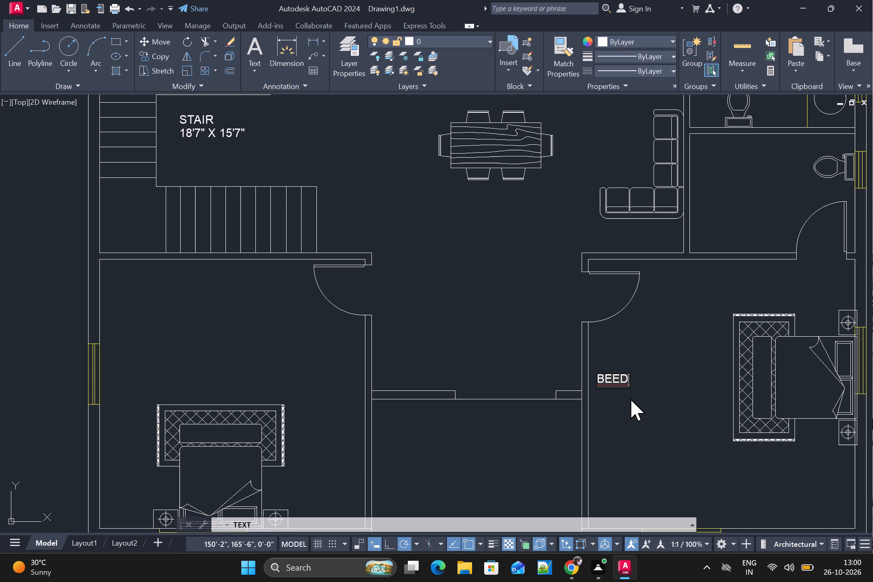
key(BackSpace)
key(BackSpace)
key(BackSpace)
text(D ROOM)
text(-3)
Add the room size 17'3" X 17'3" as a second line under BED ROOM-3.
key(Return)
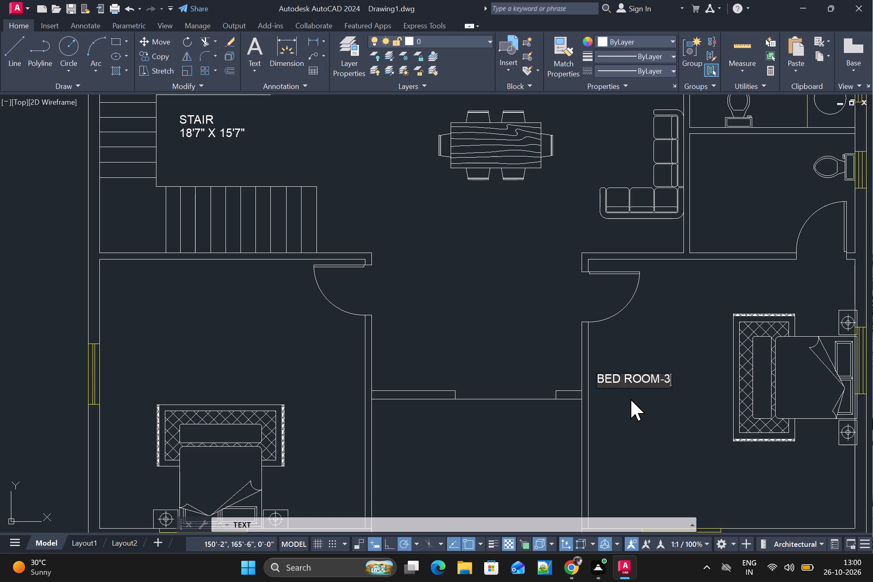
key(1)
text(7'3")
key(space)
text(X)
key(space)
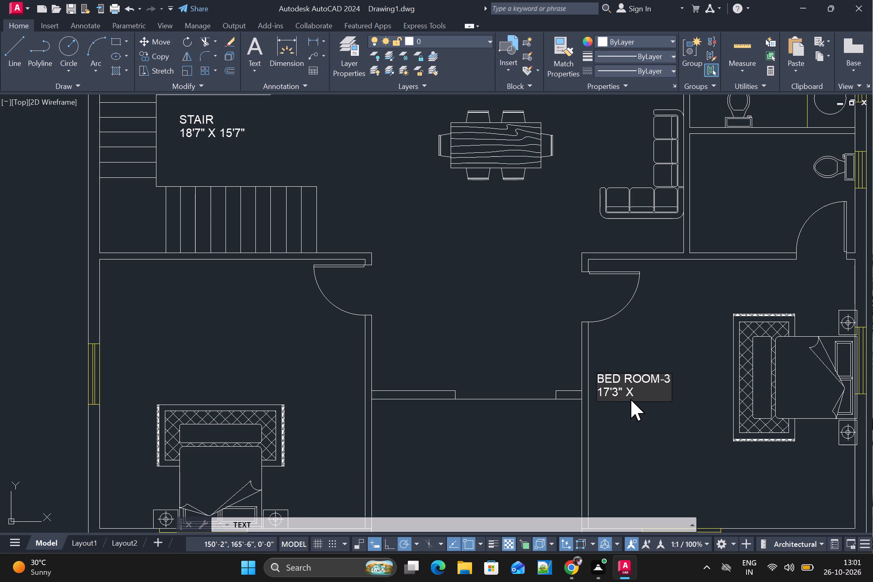
text(17'3")
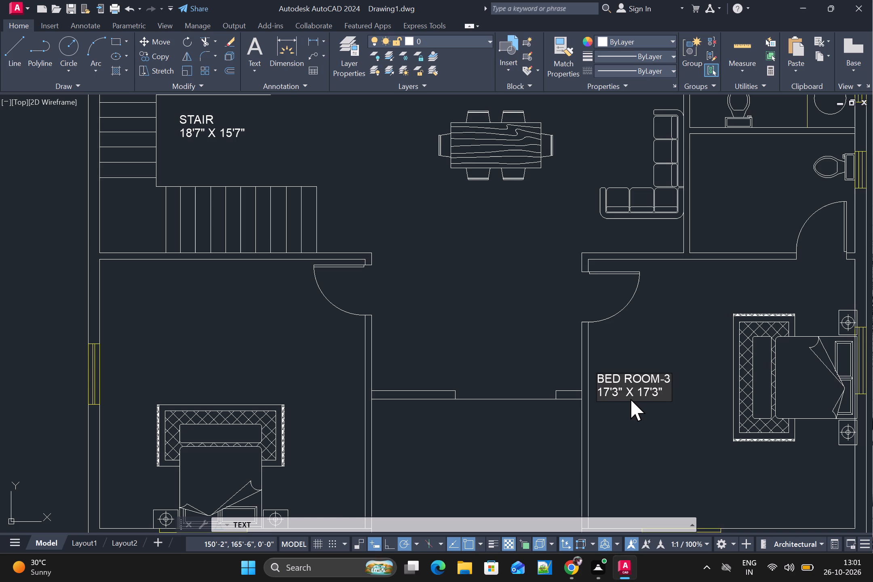
Label the plan's lower-left bedroom BED ROOM-4, above the bed, with 17' 1" X17'3" on a second line.
scroll(628, 399, down, 1)
drag(316, 335, 328, 338)
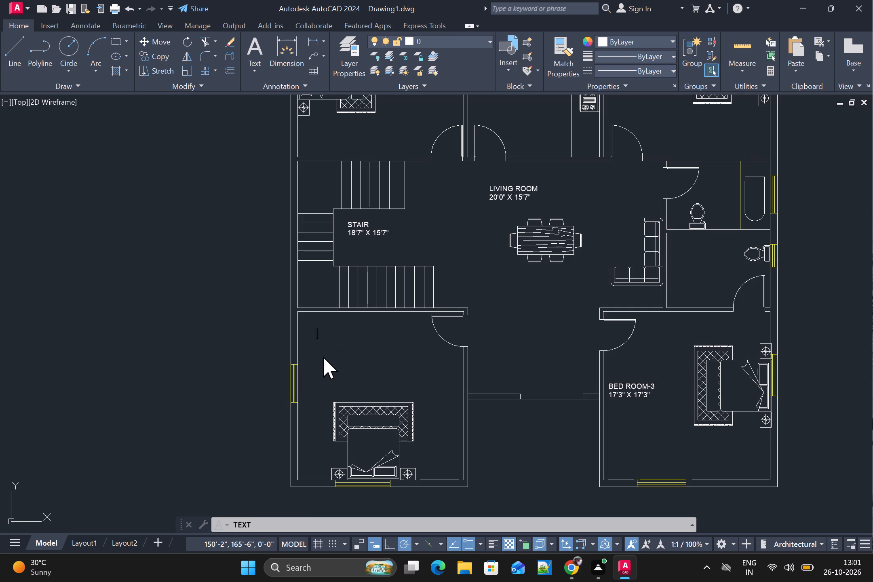
text(BED ROOM)
key(minus)
key(4)
key(Return)
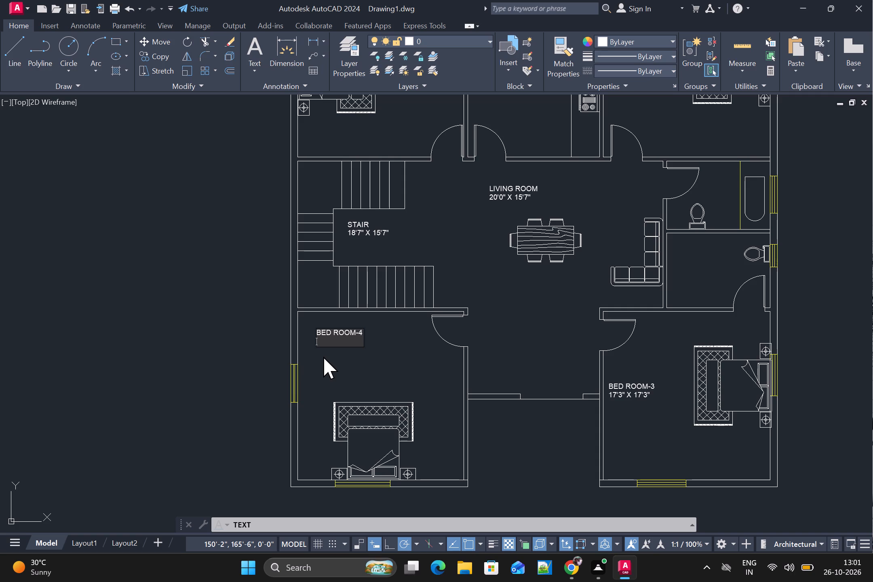
text(17)
text(')
key(space)
text(1" X17')
text(3")
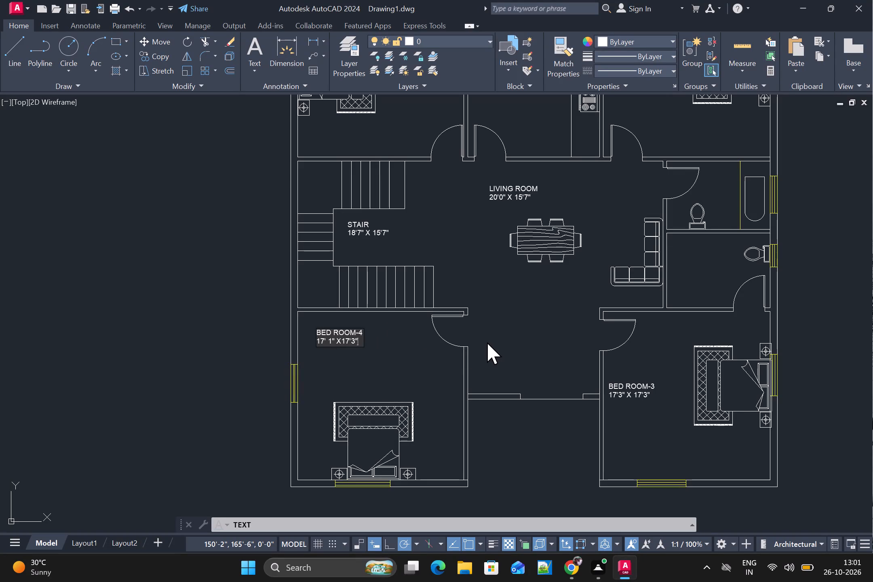
Label the open entrance area between BED ROOM-4 and BED ROOM-3 PORCH, with 13'8" X 11' 2" on a second line.
click(493, 433)
text(PORCH)
key(Return)
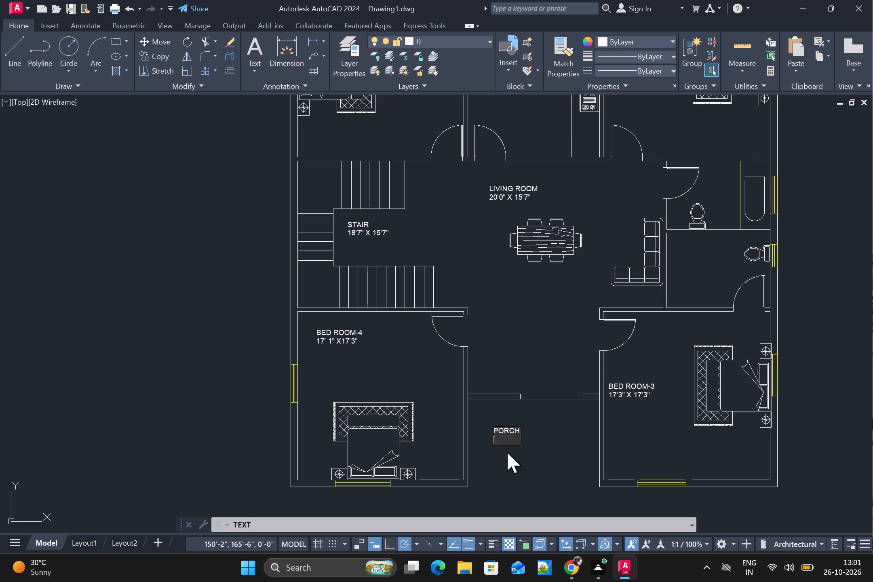
text(13)
key(apostrophe)
text(8" X)
key(space)
text(11' 2")
Label the bathroom adjoining BED ROOM-3 BATH, with 11'8"X7'7" on a second line.
scroll(472, 482, down, 1)
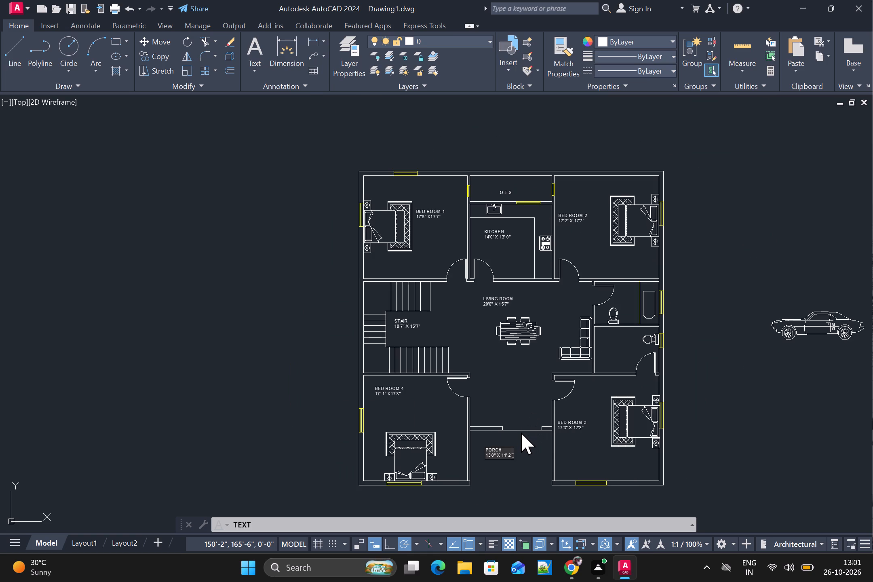
scroll(609, 323, up, 1)
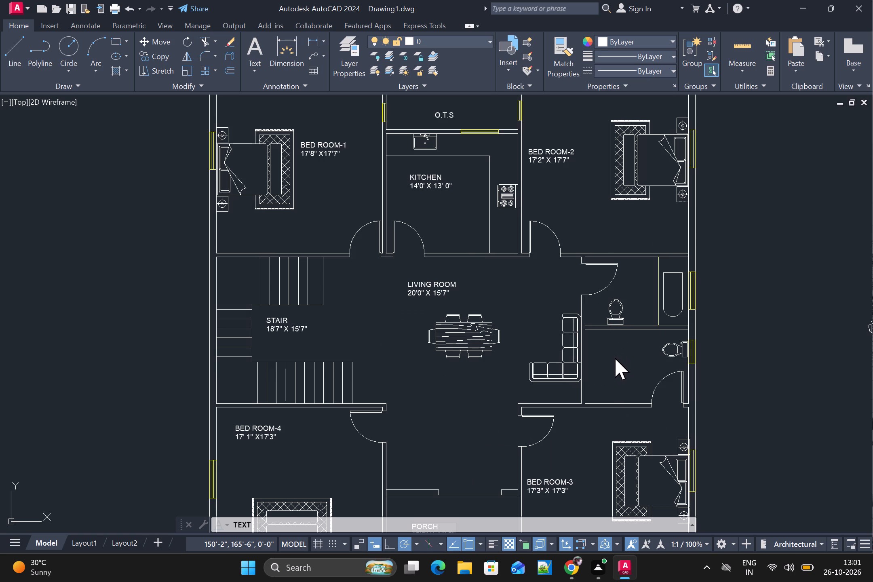
click(601, 346)
text(BATH)
key(Return)
text(11')
text(8")
key(x)
text(7')
text(7")
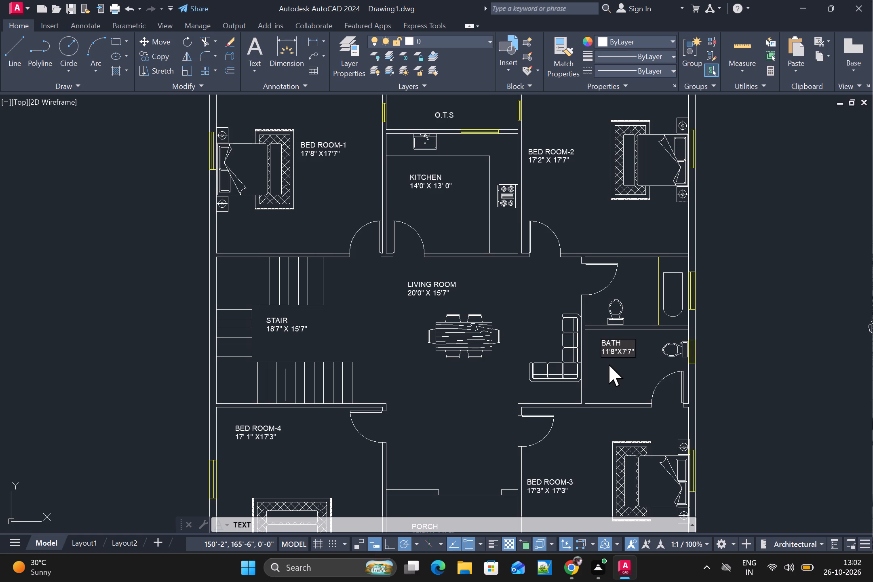
Label the bathroom with the bathtub BATH, beside its door swing, with 11'8" X 7'7" on a second line.
click(620, 282)
text(BATH)
key(Return)
text(11')
text(8")
key(space)
text(X)
key(space)
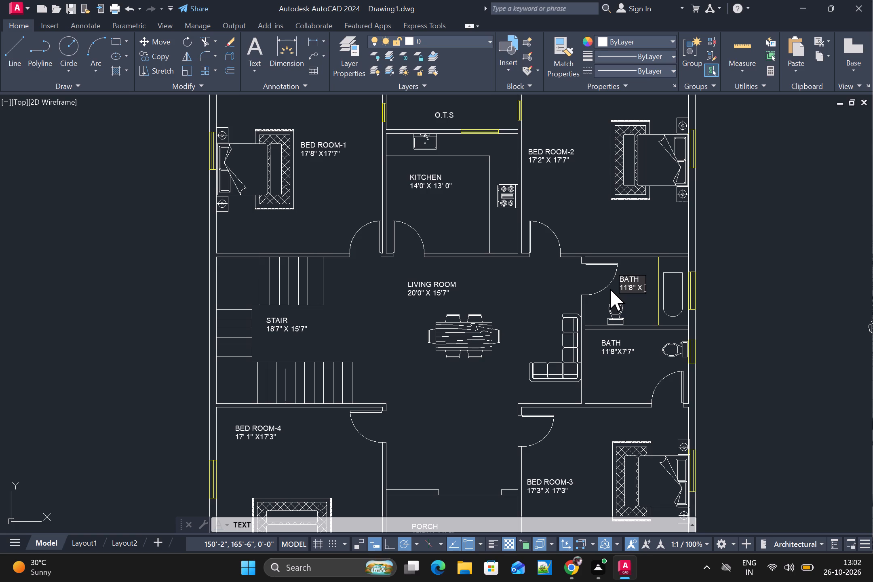
text(7'7")
Place the title FLOOR PLAN above the plan's top outer wall and finish the text command.
scroll(615, 287, down, 1)
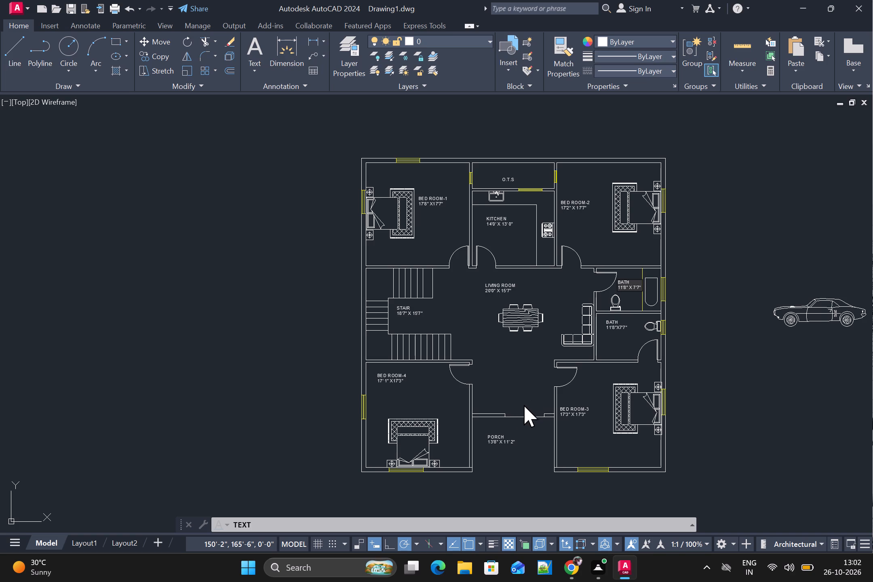
click(442, 134)
text(FLOOR P)
text(LAN)
click(439, 140)
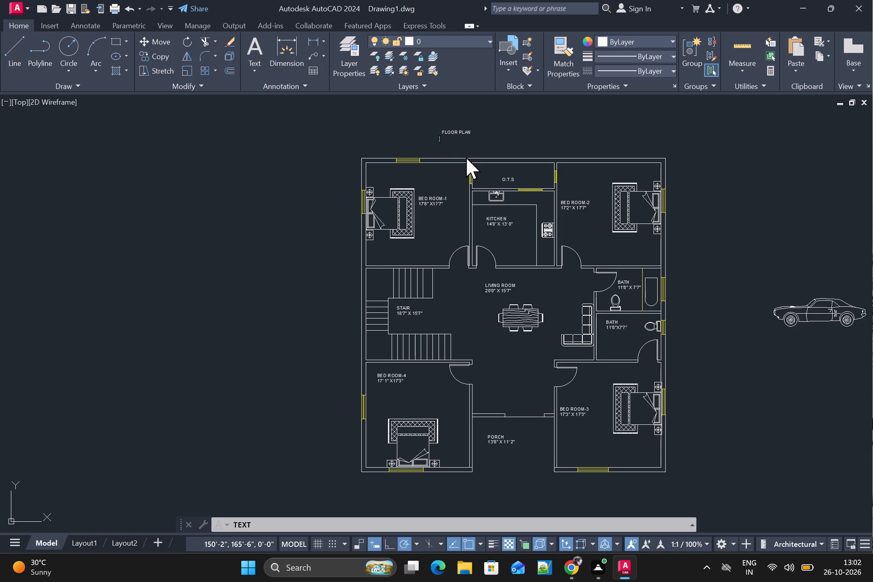
key(Escape)
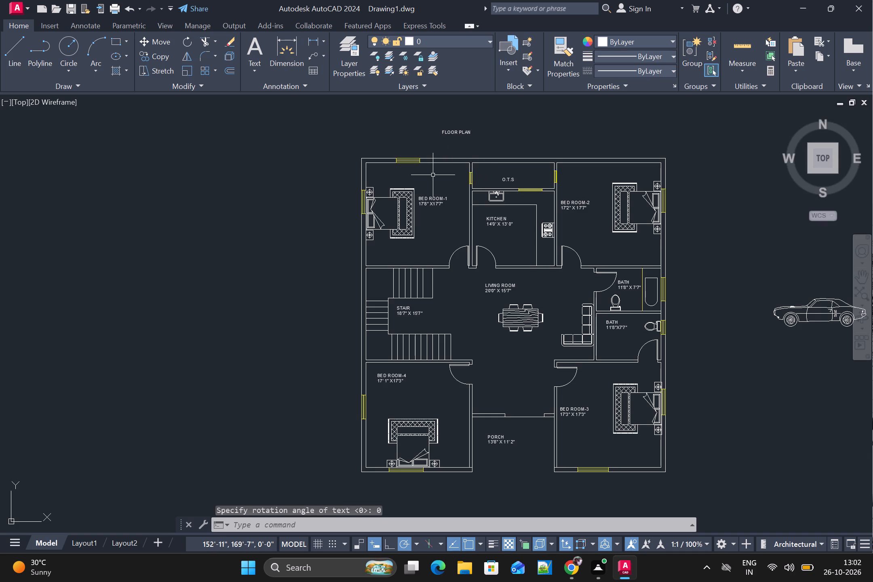
Add a linear dimension for the plan's overall width between its top outer corners, placed just above the top wall.
click(316, 40)
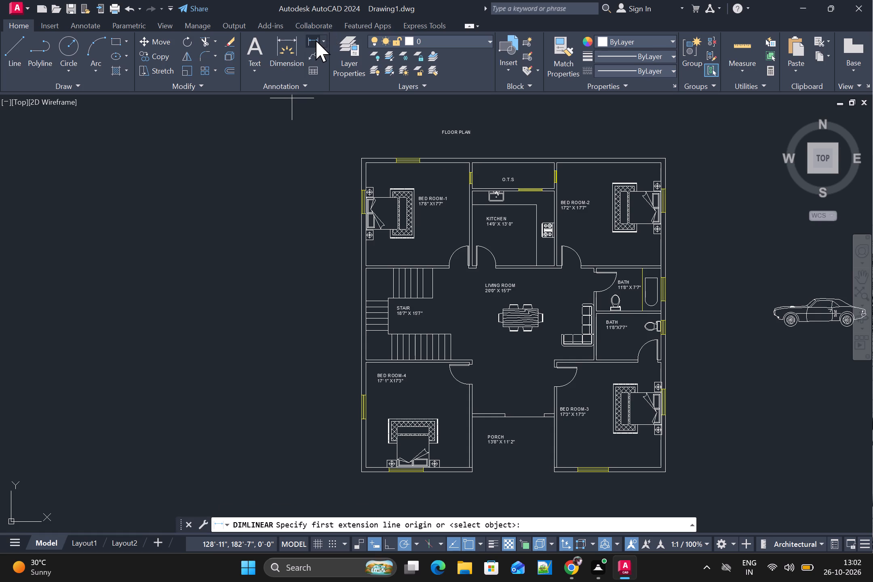
scroll(367, 156, up, 1)
drag(358, 162, 363, 162)
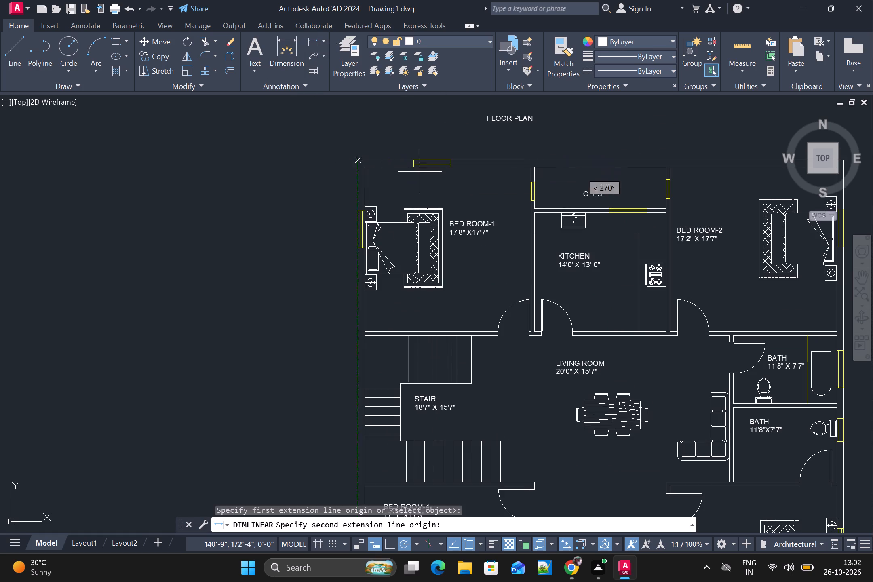
scroll(446, 173, up, 1)
scroll(447, 173, down, 4)
middle_drag(444, 194, 298, 211)
scroll(428, 188, up, 1)
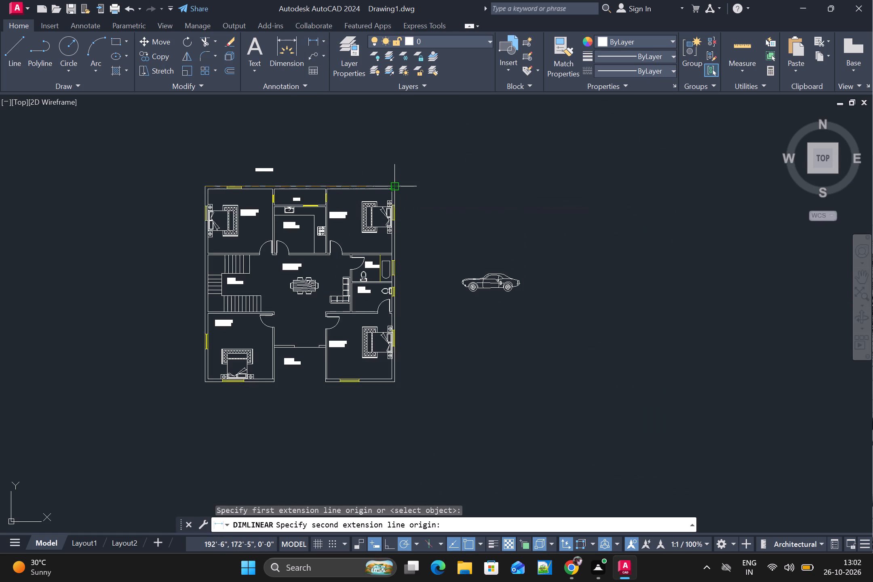
scroll(397, 184, up, 1)
click(395, 187)
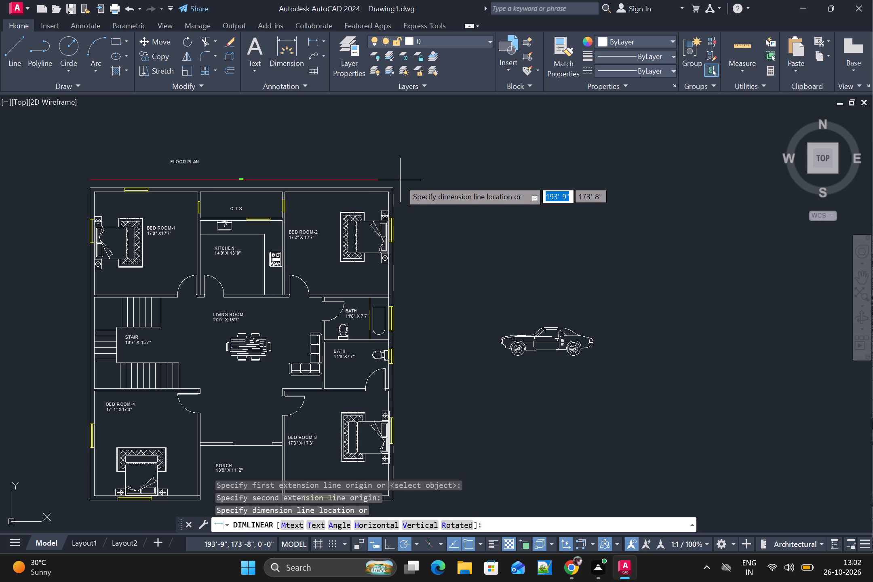
click(400, 176)
Add a linear dimension for the plan's overall height between its right outer corners, placed just outside the right outer wall.
key(space)
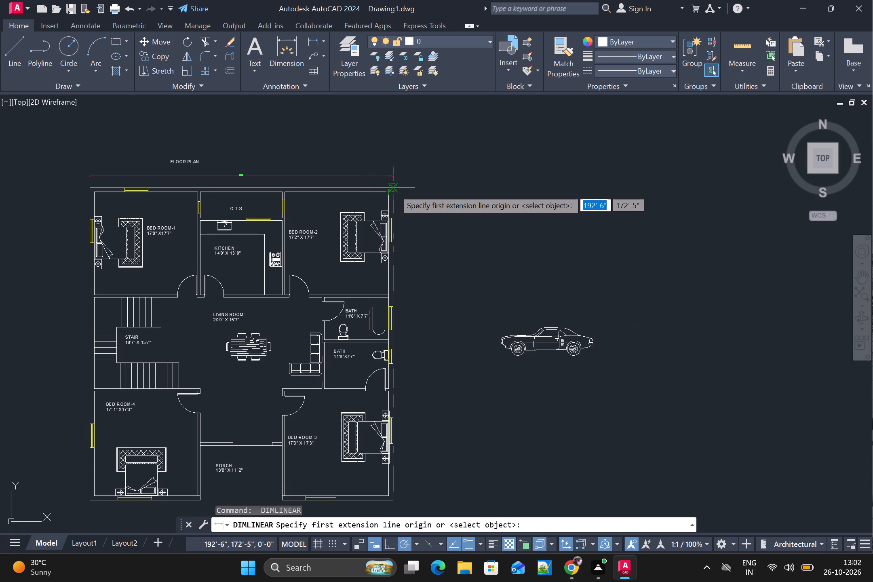
click(394, 189)
scroll(409, 281, down, 2)
scroll(412, 385, up, 3)
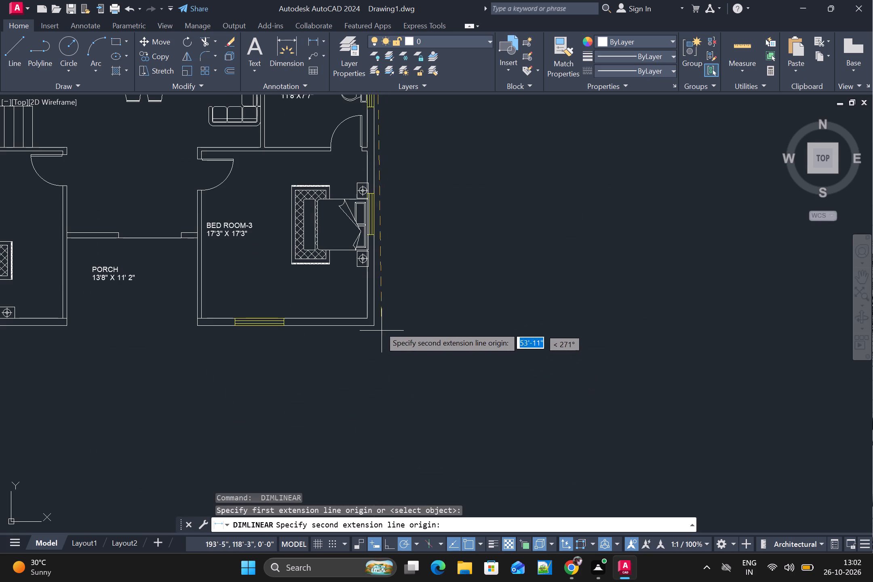
click(373, 324)
scroll(413, 321, down, 2)
click(415, 318)
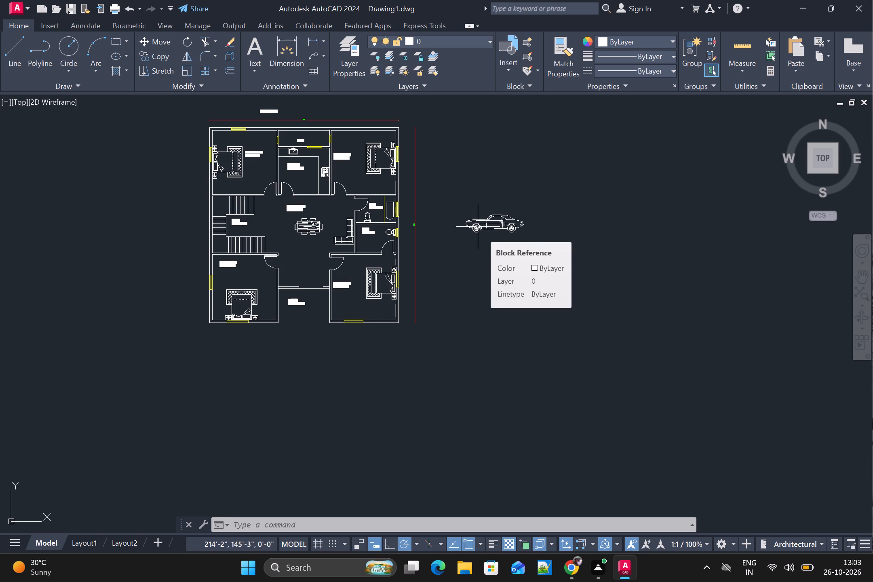
Delete the side-view car block standing outside the floor plan.
scroll(445, 215, up, 1)
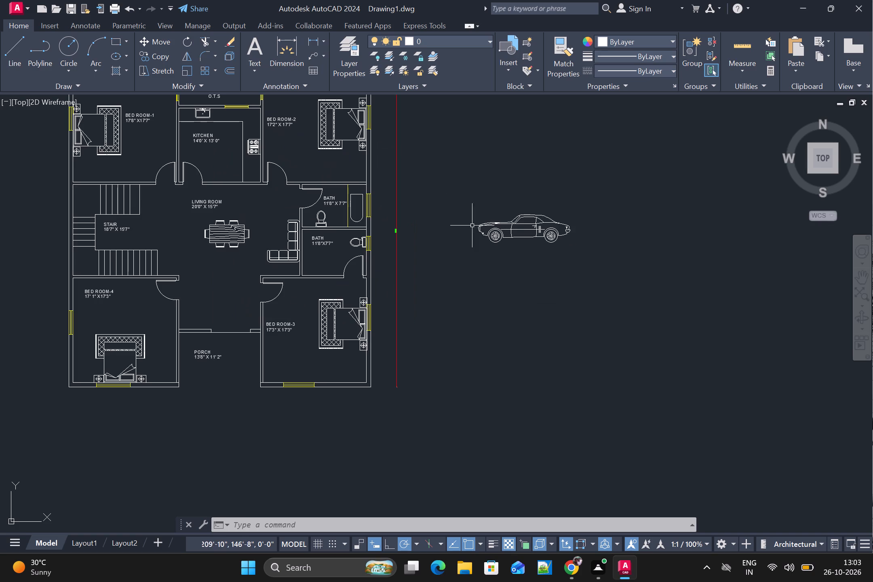
click(496, 227)
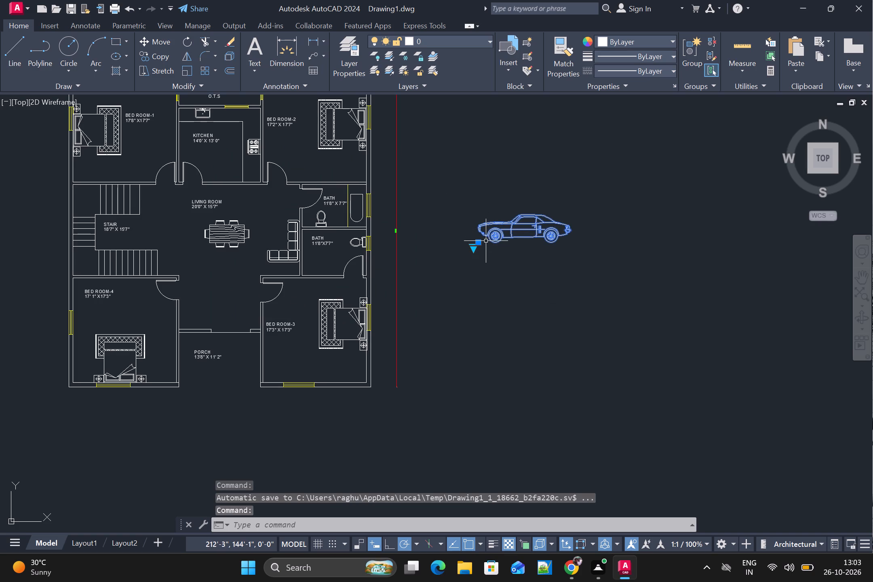
key(Delete)
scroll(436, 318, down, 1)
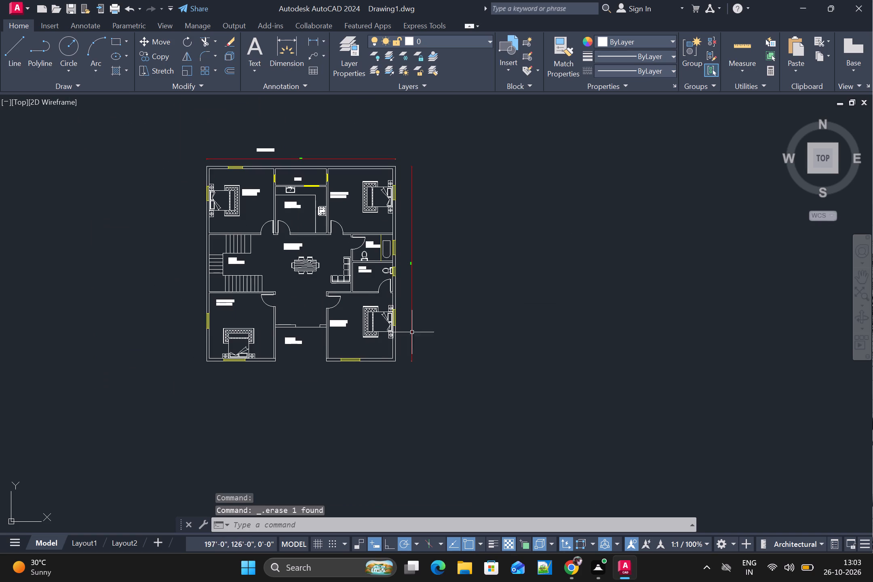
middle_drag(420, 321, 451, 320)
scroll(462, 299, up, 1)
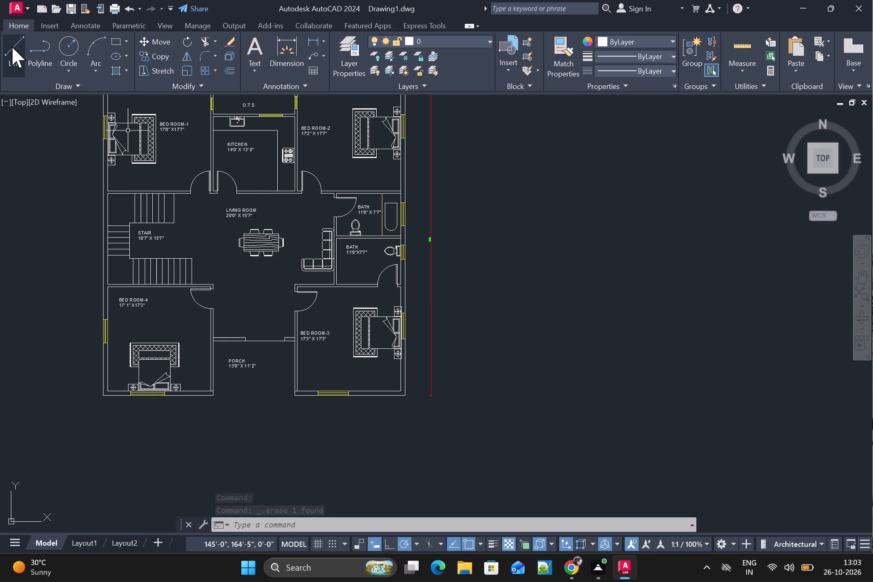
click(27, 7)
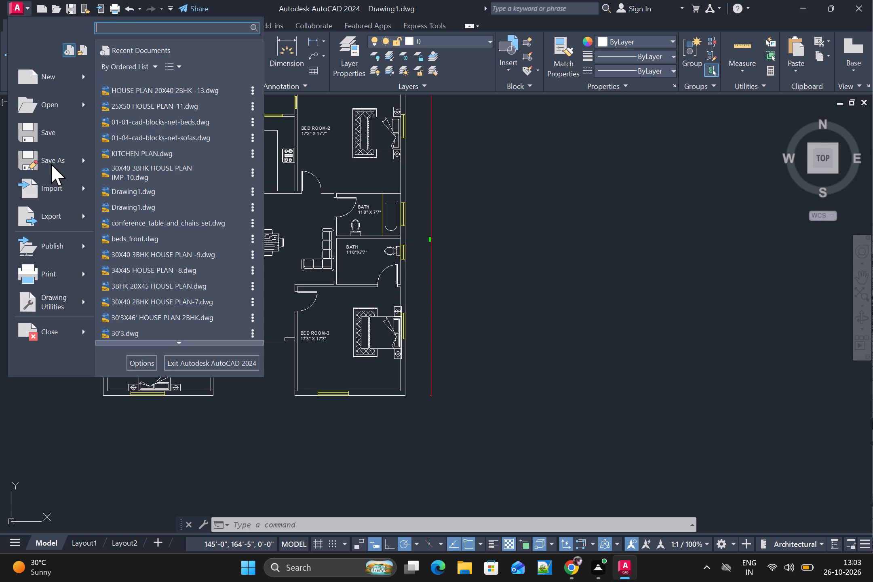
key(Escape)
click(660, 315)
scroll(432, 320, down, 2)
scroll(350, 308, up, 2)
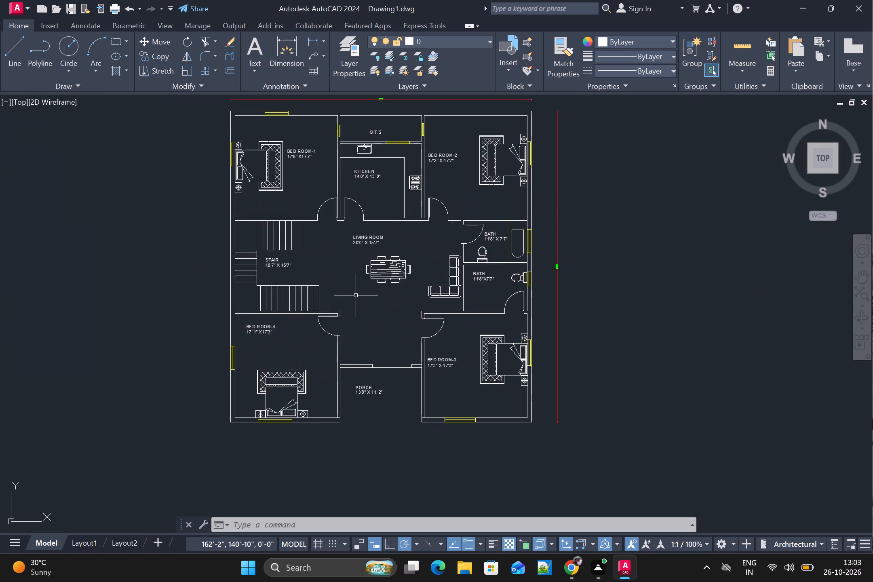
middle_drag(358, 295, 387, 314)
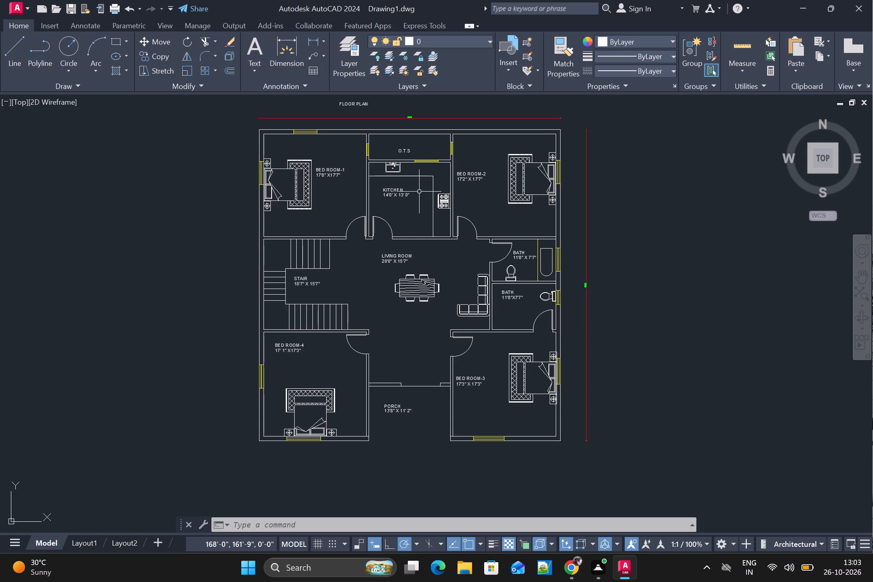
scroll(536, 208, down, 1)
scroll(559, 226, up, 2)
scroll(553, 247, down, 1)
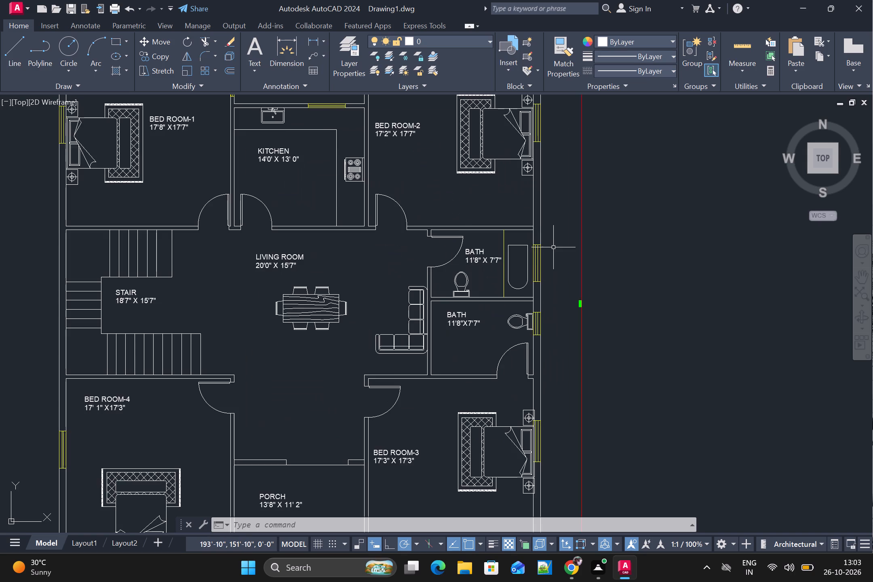
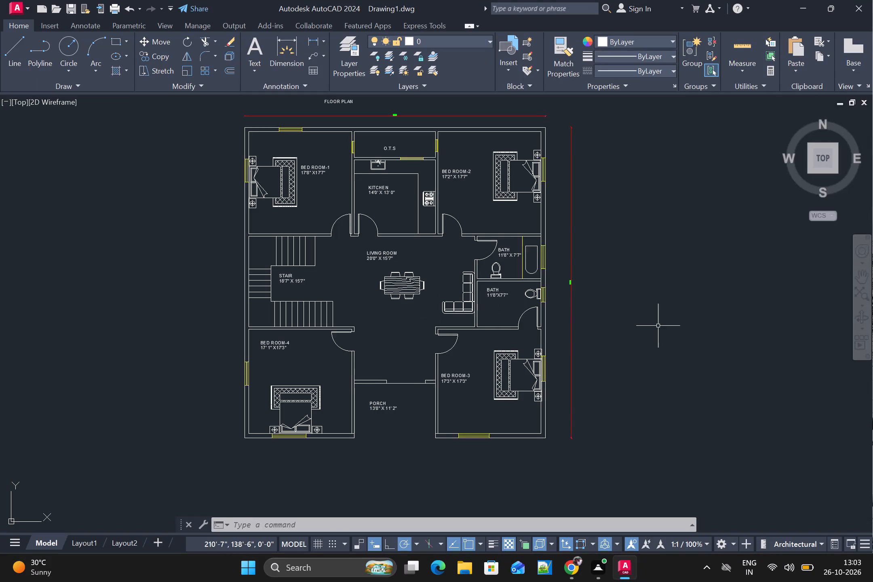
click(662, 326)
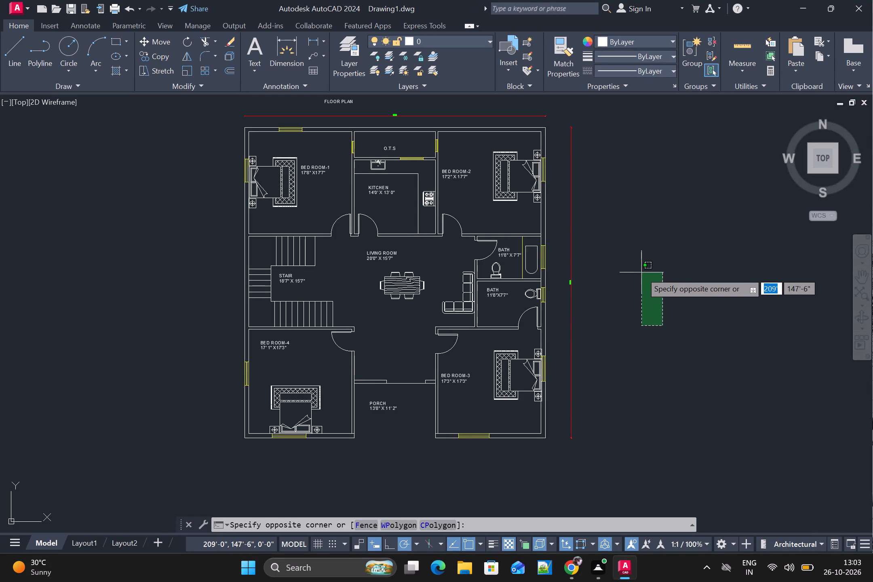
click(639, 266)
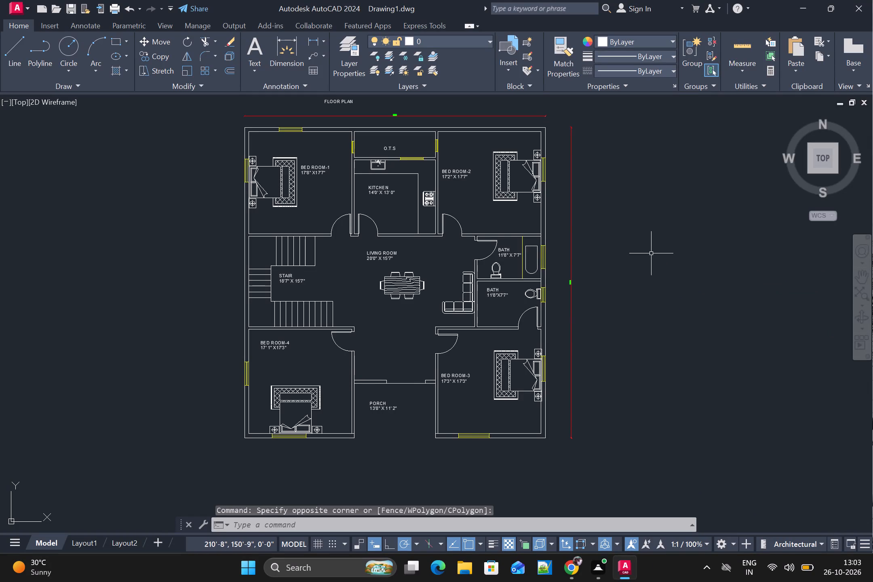
Modify the ISO-25 dimension style to a text height of 0'-10 1/2" and make it the current style.
key(d)
key(Return)
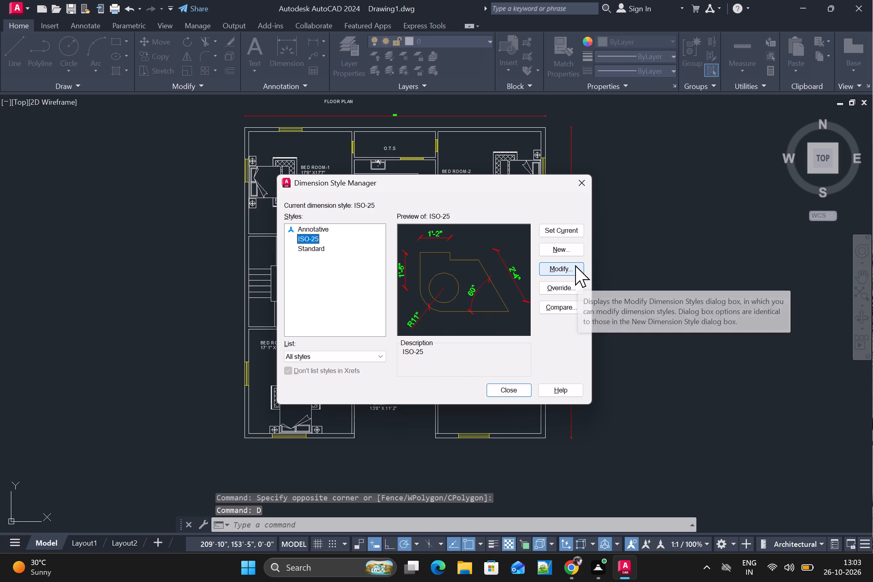
click(575, 265)
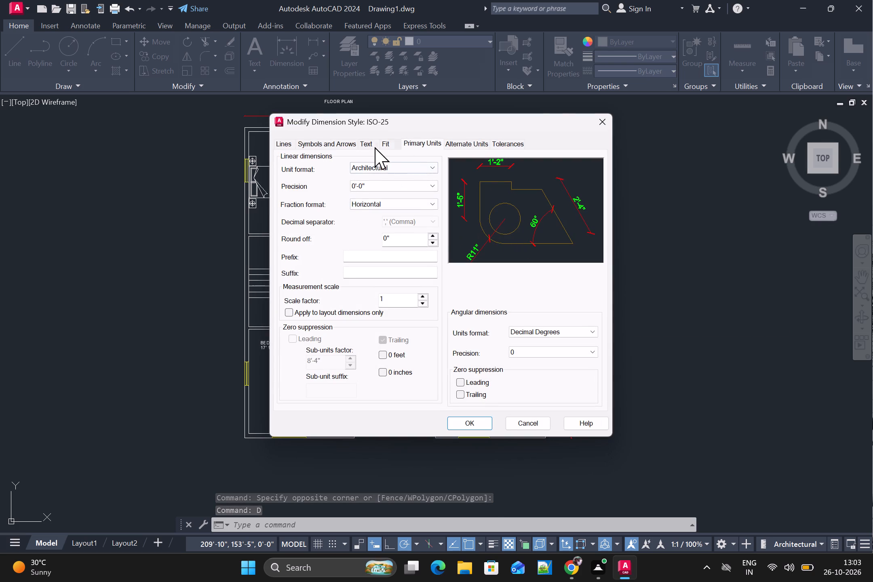
click(370, 143)
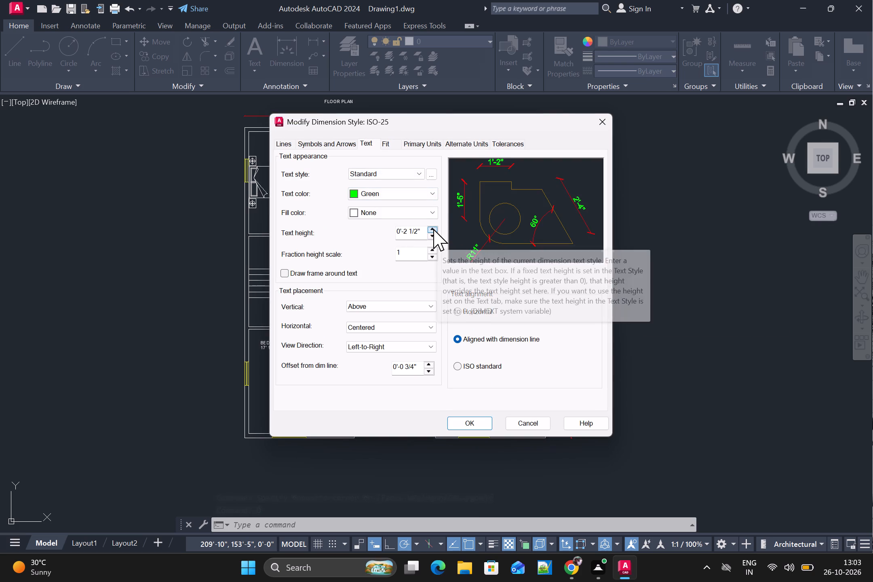
triple_click(433, 229)
triple_click(433, 229)
click(432, 228)
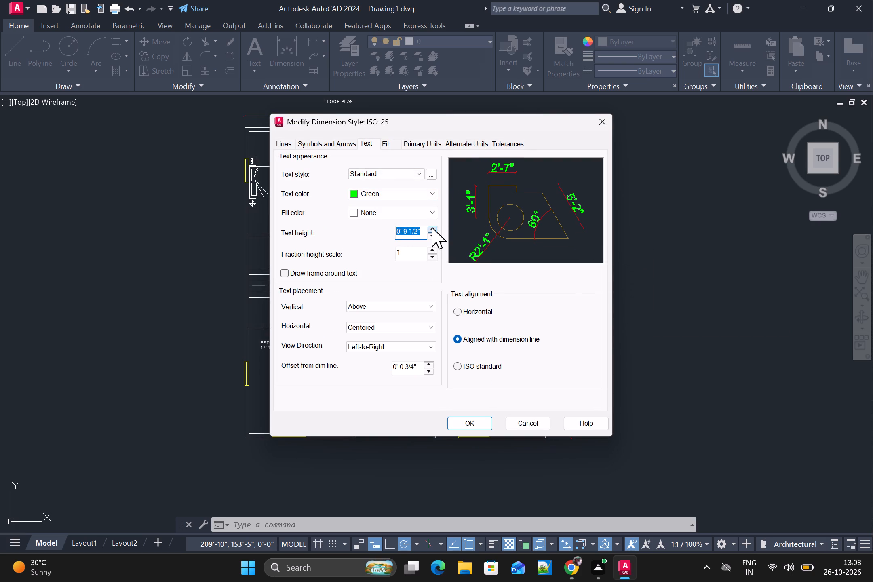
click(432, 229)
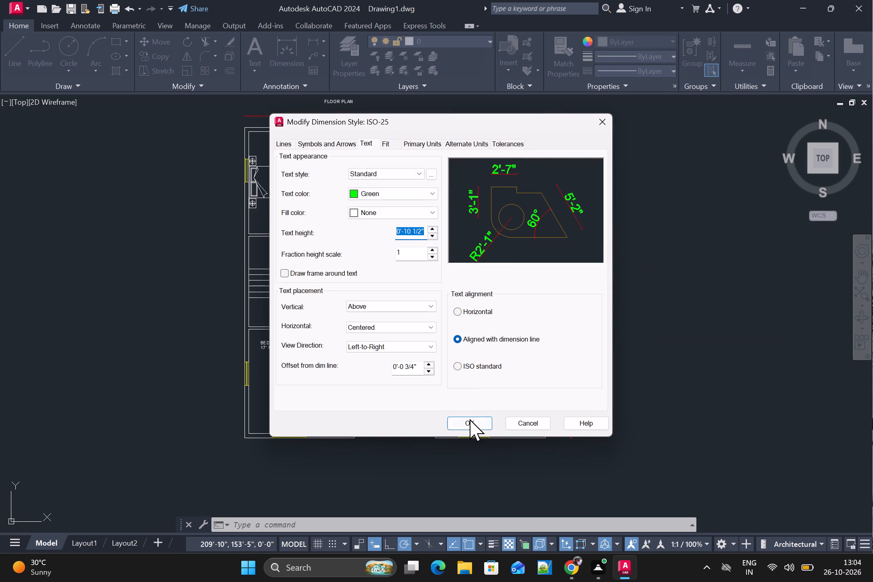
click(470, 420)
click(556, 228)
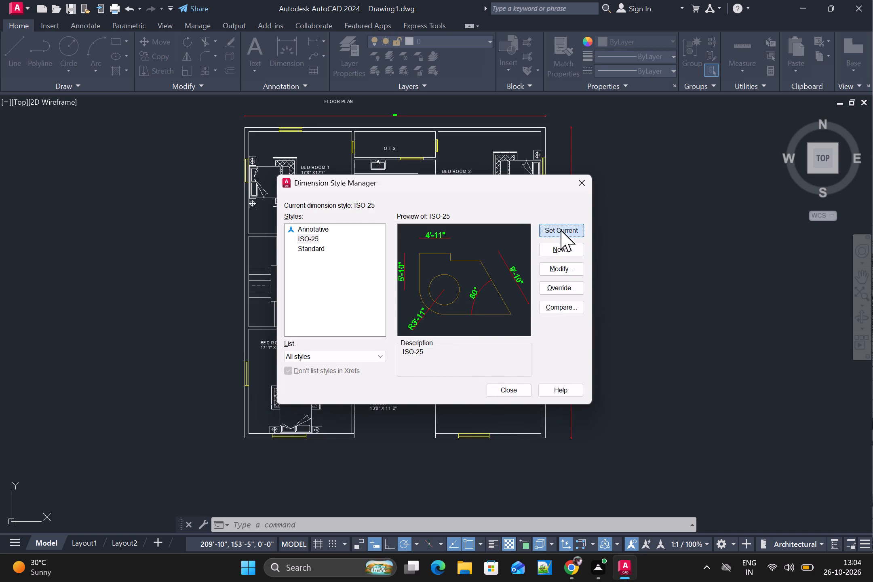
click(511, 396)
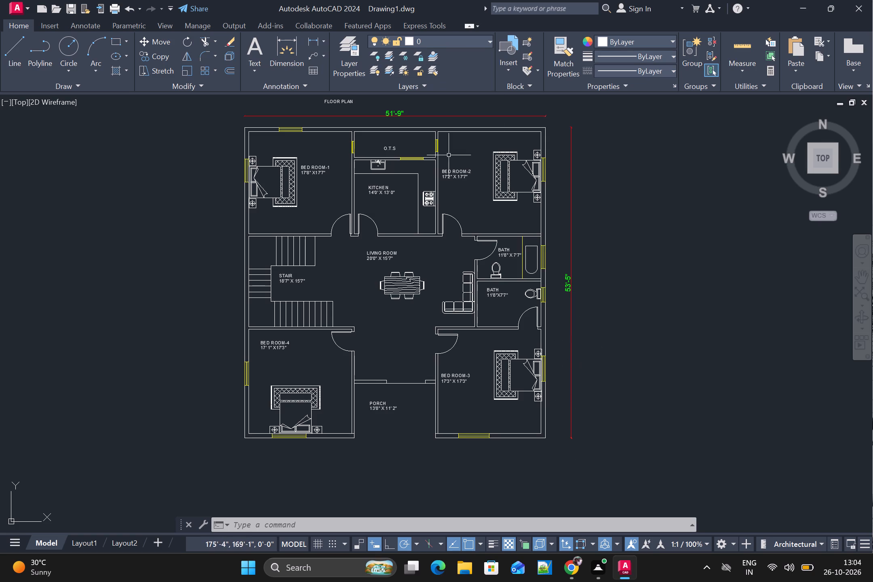
Move the FLOOR PLAN title about 8'-0" across so it sits centred above the plan's overall width dimension.
scroll(475, 215, down, 1)
scroll(416, 162, up, 1)
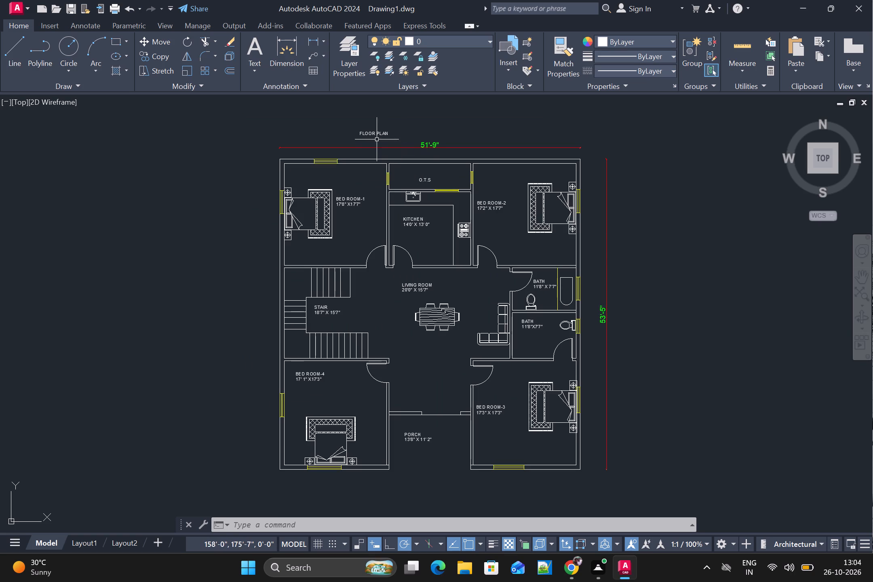
click(360, 133)
drag(360, 133, 406, 128)
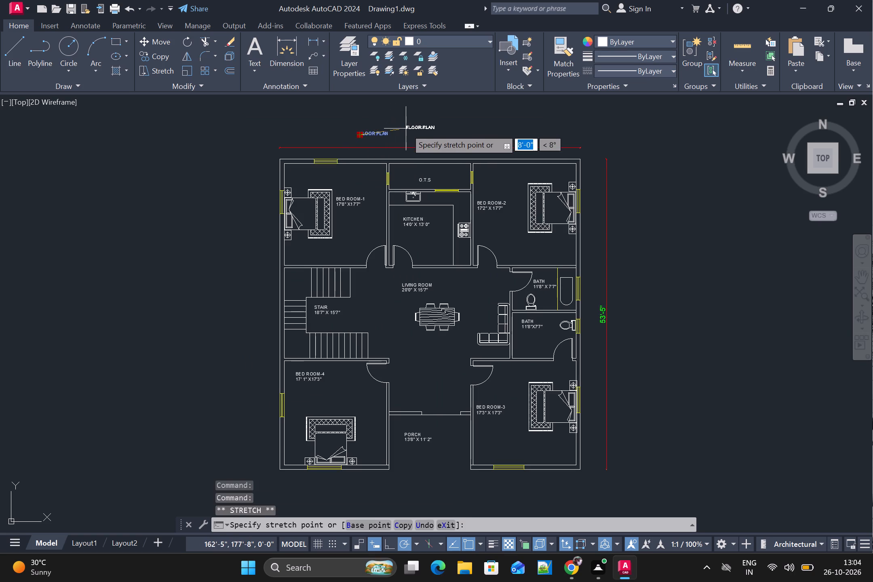
click(406, 129)
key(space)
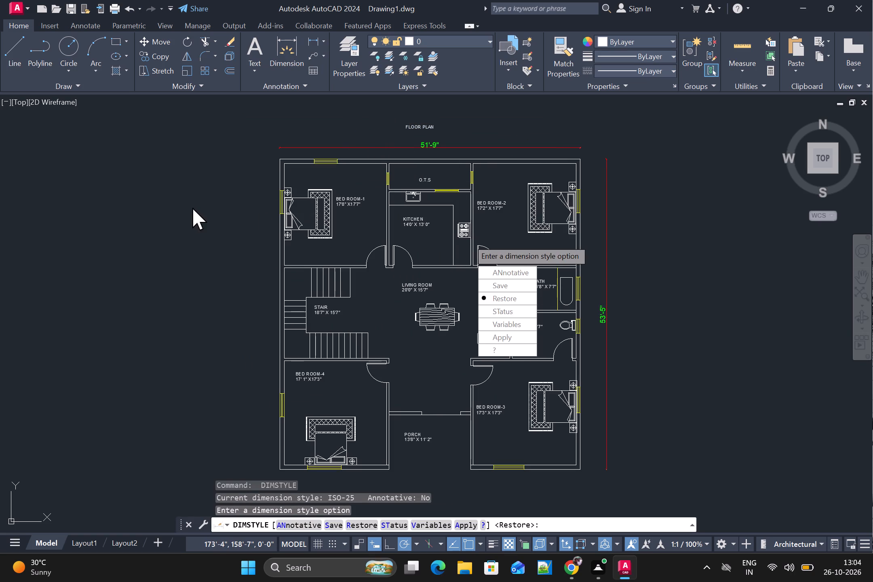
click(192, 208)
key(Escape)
Hatch the exterior walls across the top of the plan and beside Bed Room-2 with a solid fill in black (0,0,0).
scroll(359, 225, down, 1)
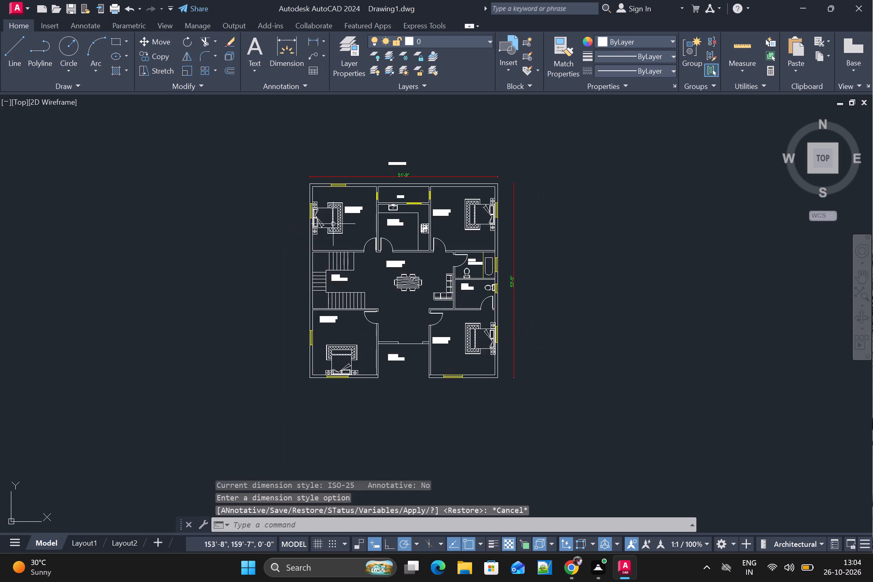
scroll(288, 202, up, 1)
key(h)
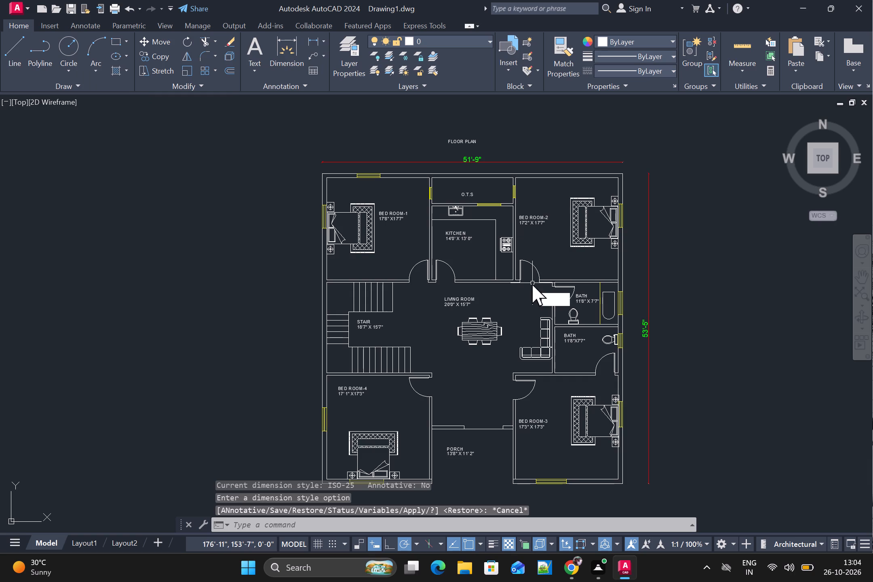
key(space)
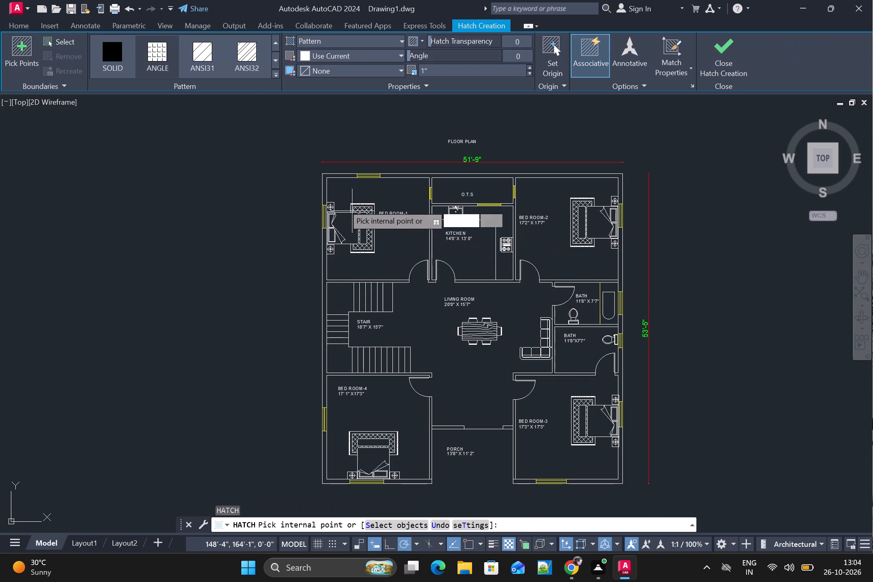
drag(116, 48, 124, 54)
click(386, 56)
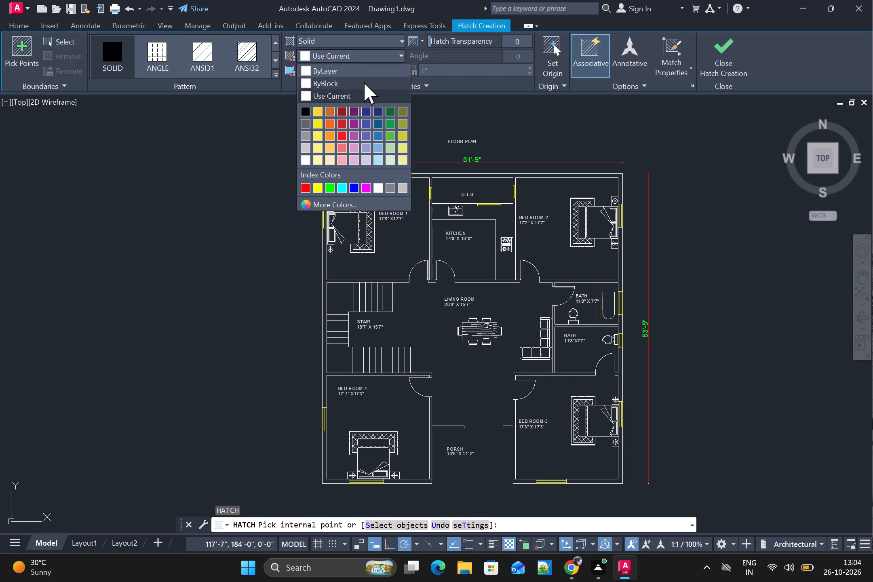
click(303, 110)
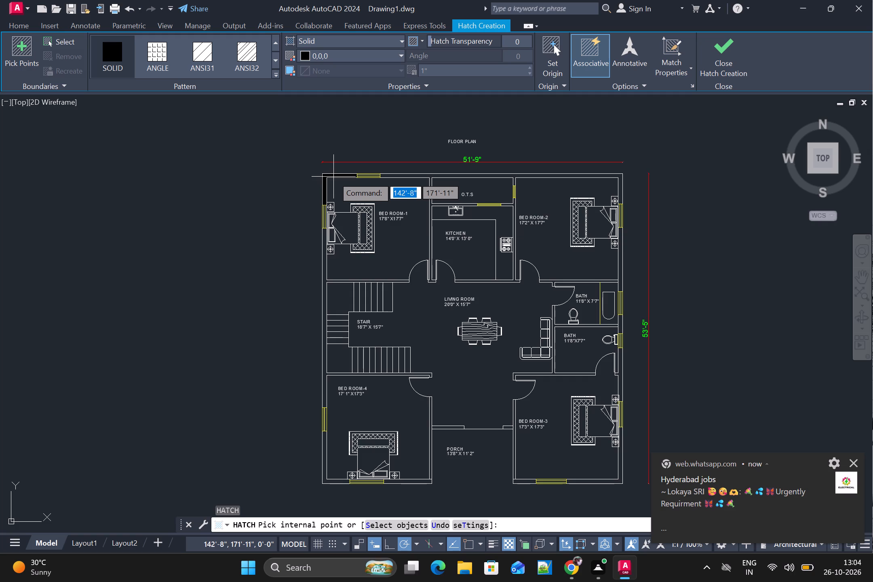
click(335, 176)
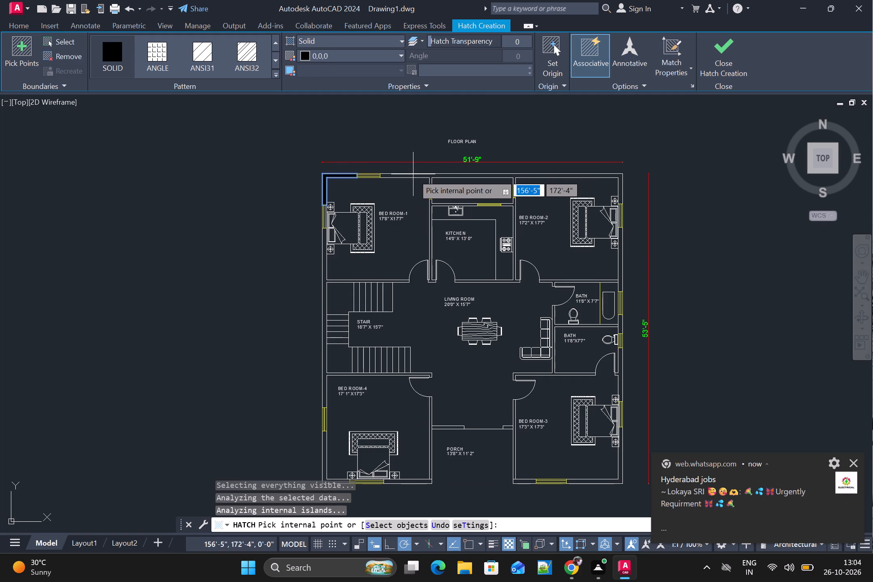
click(440, 175)
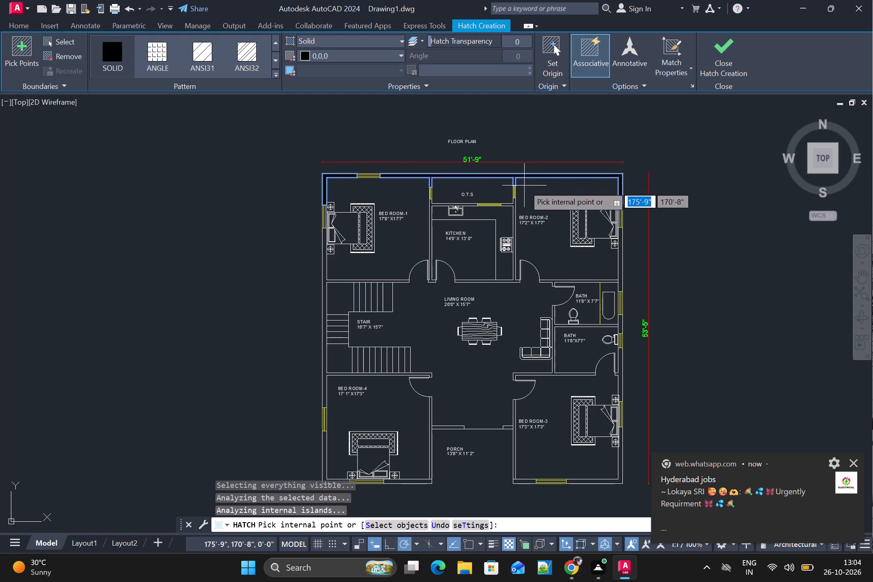
scroll(514, 223, up, 3)
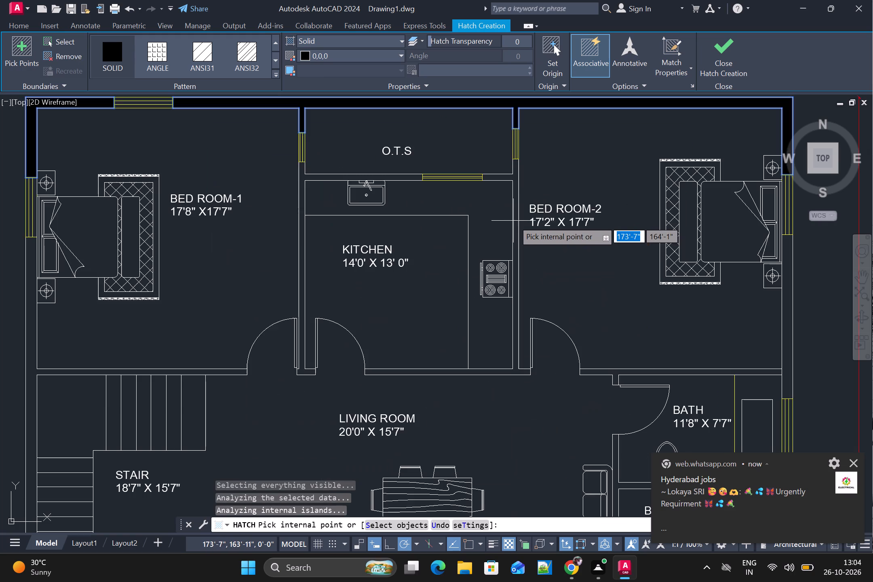
click(788, 281)
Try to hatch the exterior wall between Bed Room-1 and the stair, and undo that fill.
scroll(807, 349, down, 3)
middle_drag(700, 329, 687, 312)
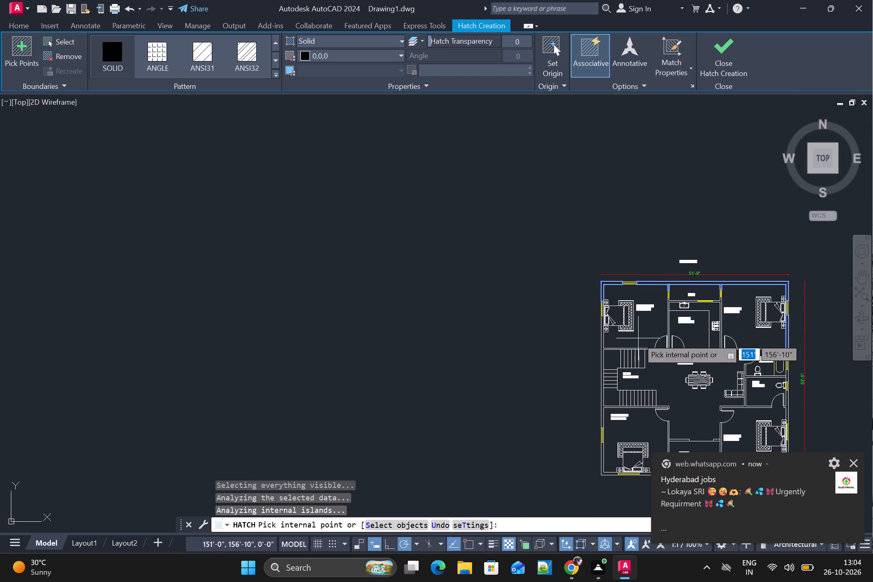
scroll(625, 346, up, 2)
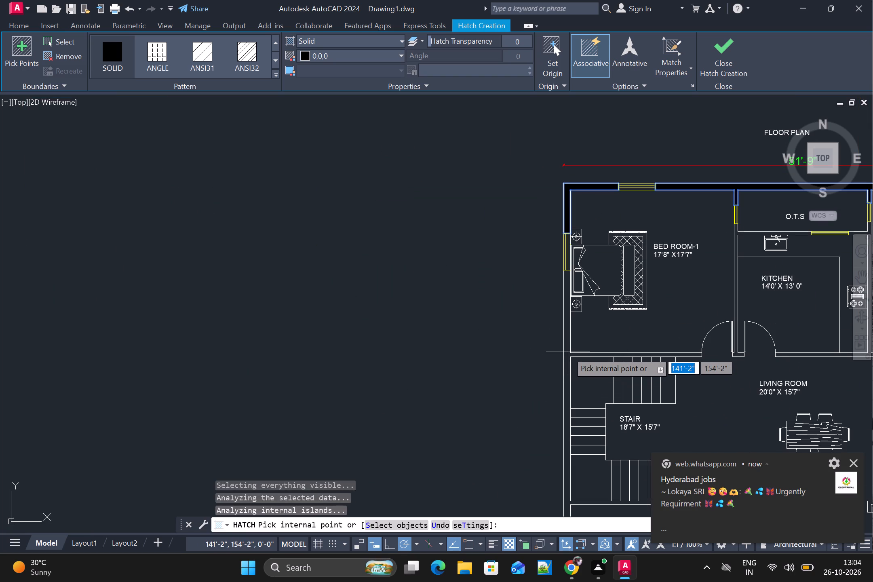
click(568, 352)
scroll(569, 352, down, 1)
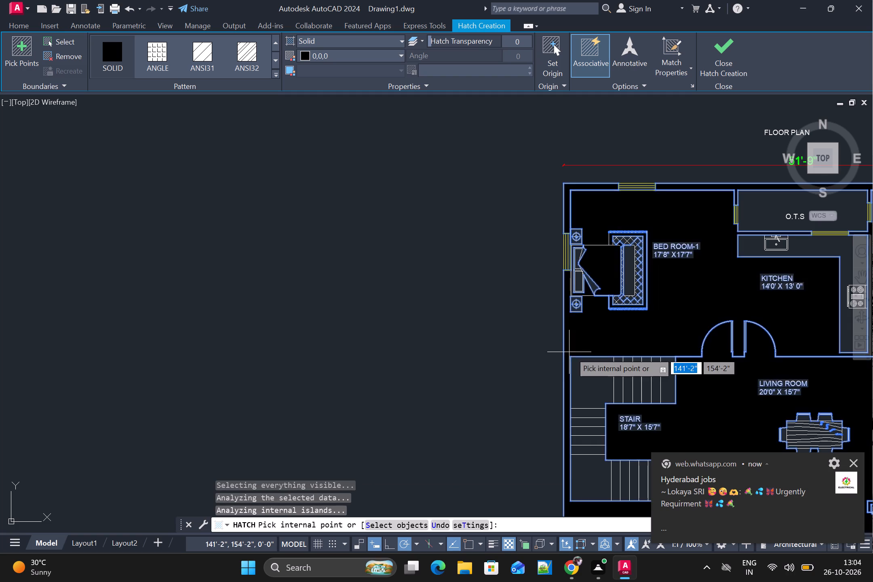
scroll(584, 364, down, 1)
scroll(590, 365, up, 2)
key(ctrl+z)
Add solid black hatch to Bed Room-4's porch-side wall and to its outer corner wall between the two windows.
scroll(578, 374, down, 2)
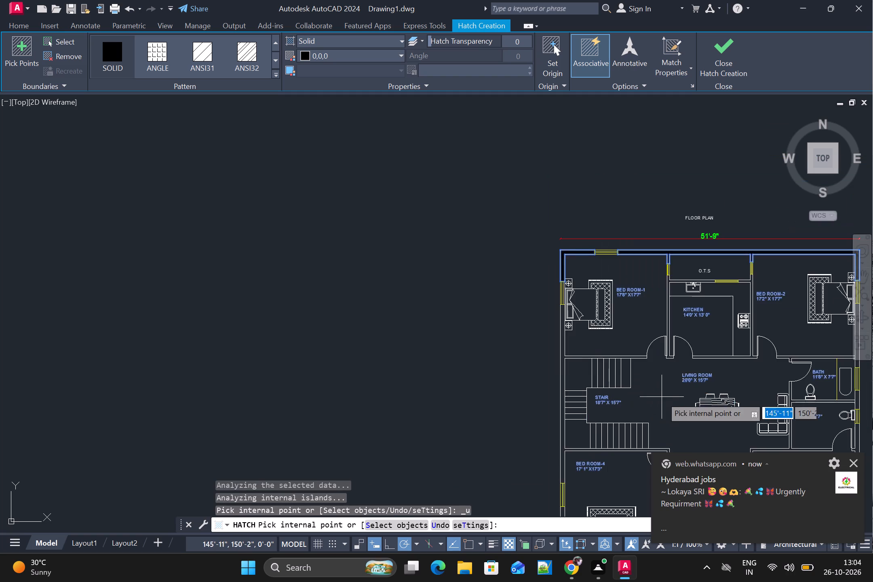
scroll(672, 397, down, 2)
middle_drag(660, 399, 496, 204)
scroll(517, 238, up, 3)
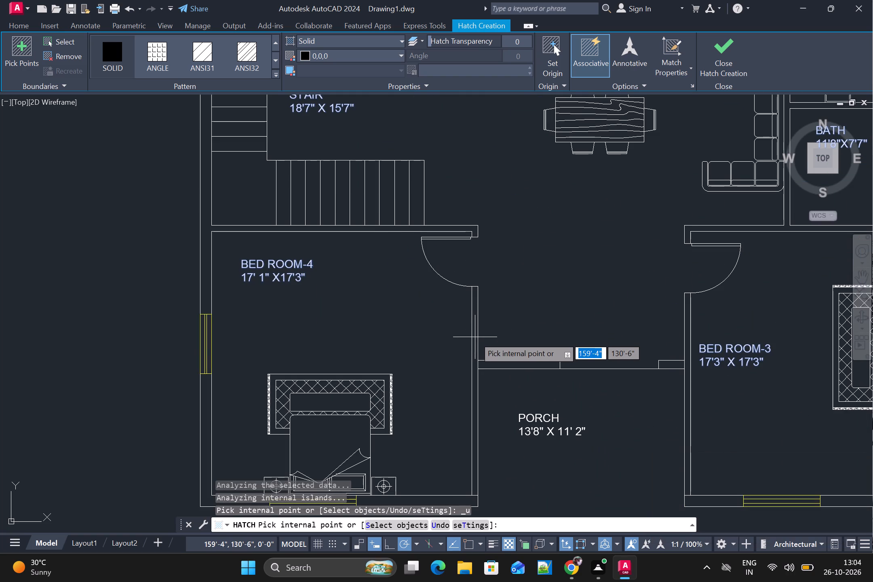
click(475, 337)
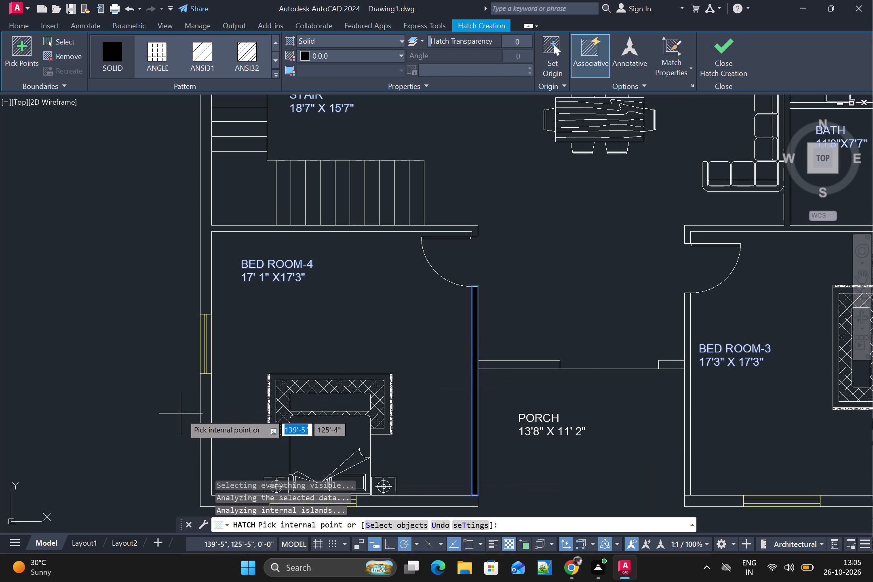
click(203, 399)
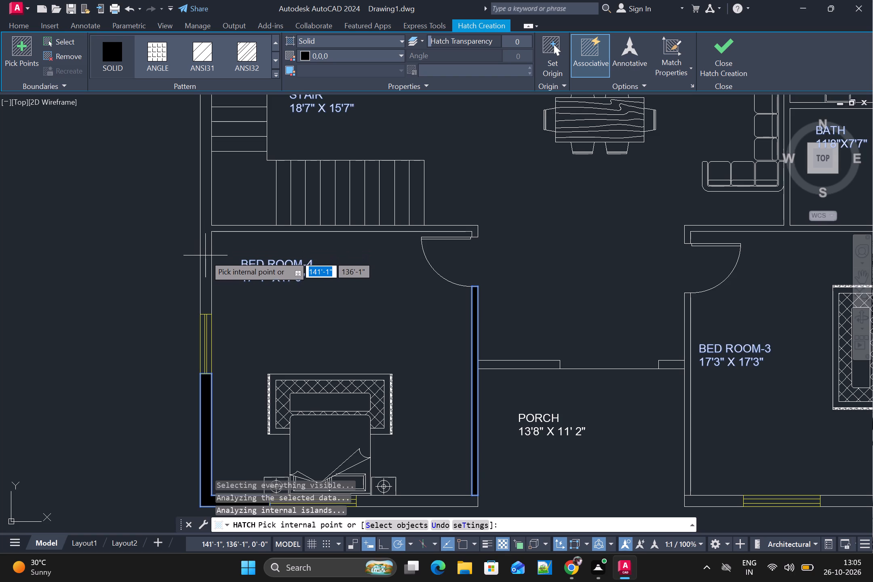
Add solid black hatch to Bed Room-3's exterior walls on both sides of its windows and up past the lower bath's window.
click(724, 502)
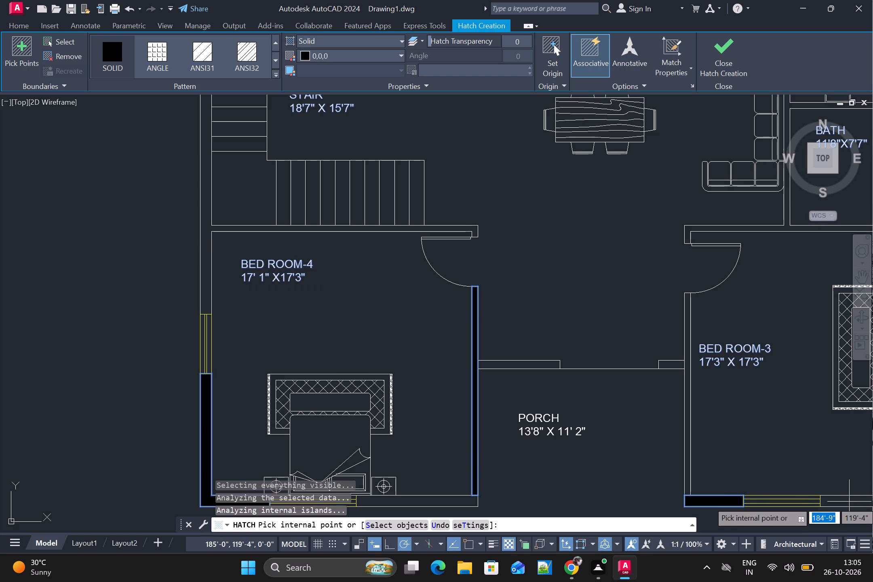
scroll(847, 502, down, 1)
middle_drag(839, 498, 835, 498)
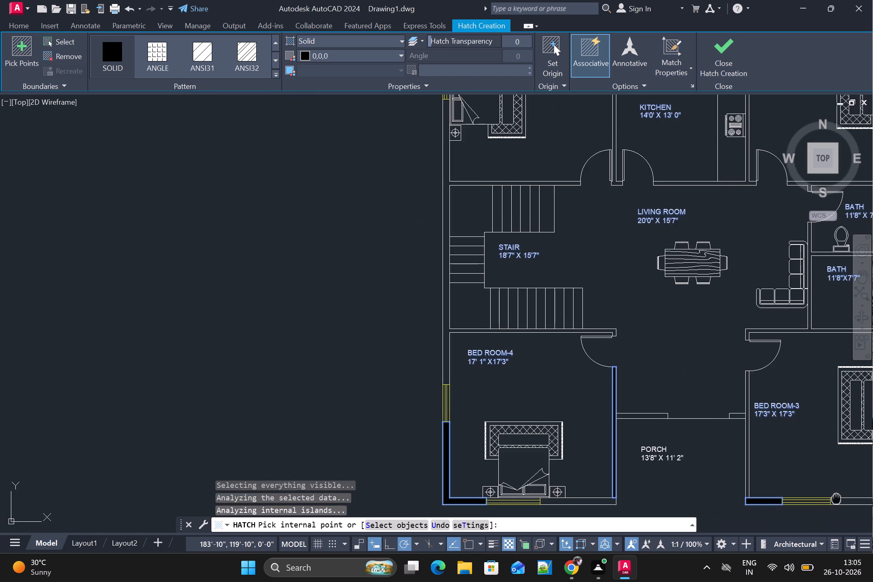
middle_drag(835, 498, 530, 411)
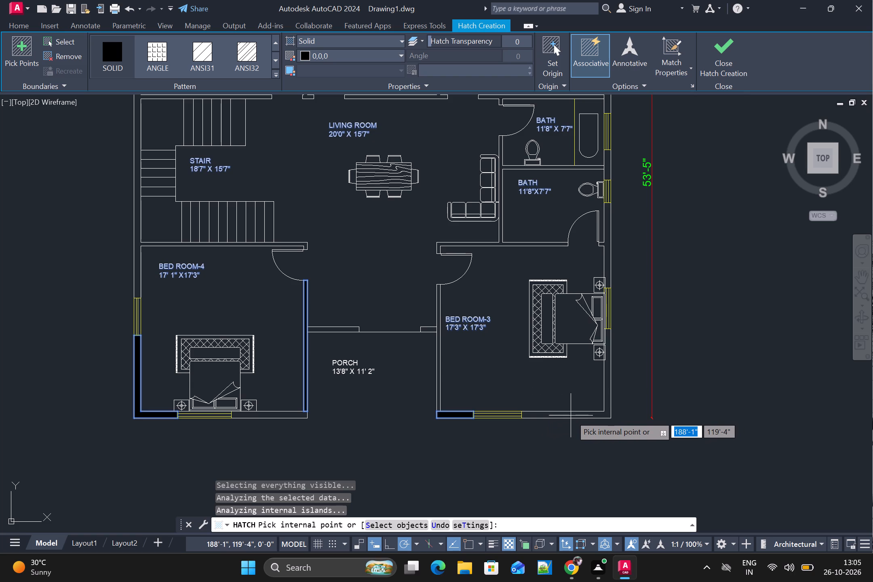
click(571, 415)
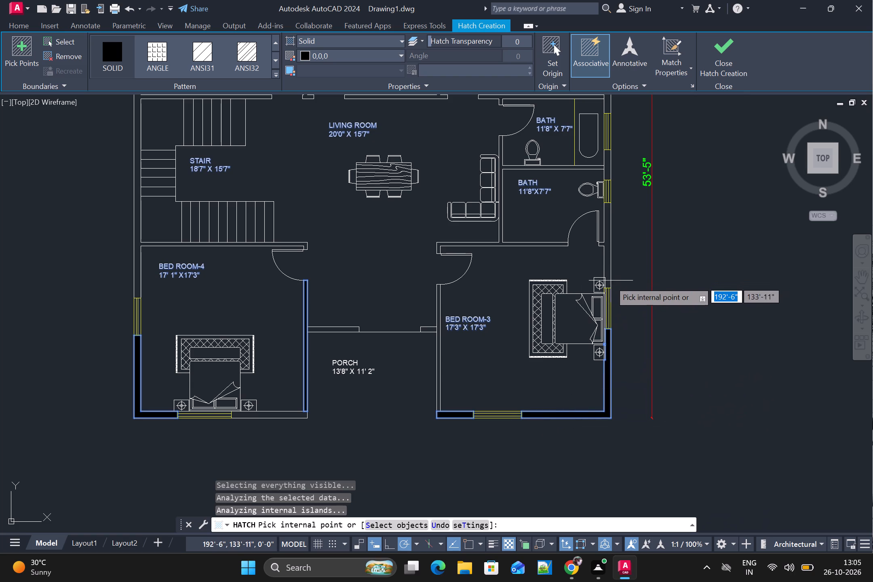
click(606, 262)
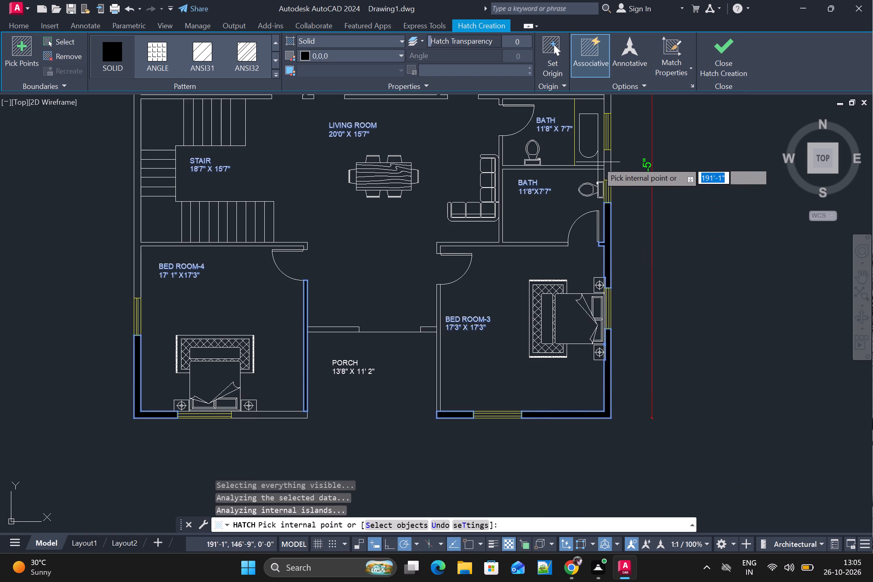
click(607, 164)
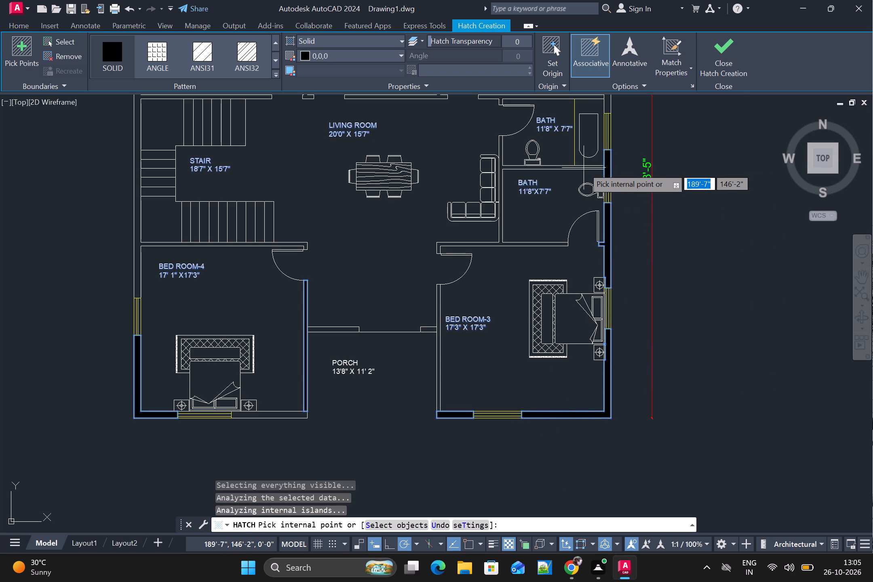
Add solid black hatch to the walls around the two baths and to the exterior wall between Bed Room-2's side window and the upper bath's window.
click(584, 168)
scroll(621, 154, down, 2)
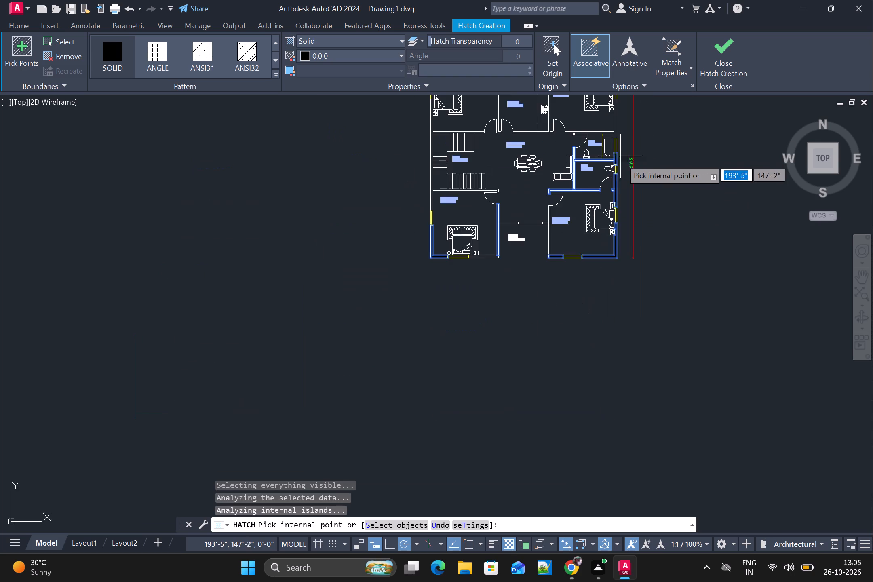
middle_drag(616, 175, 596, 206)
scroll(568, 268, up, 2)
scroll(514, 232, up, 2)
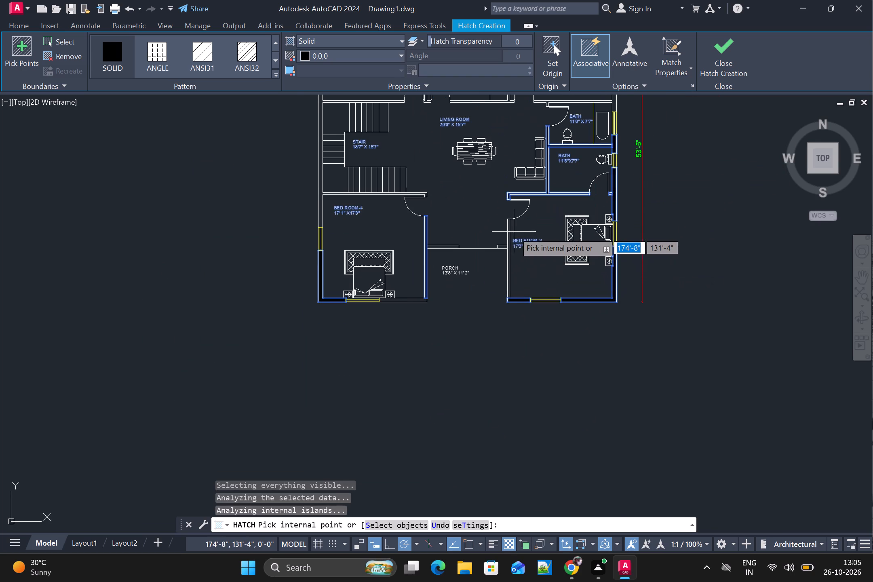
scroll(516, 249, up, 3)
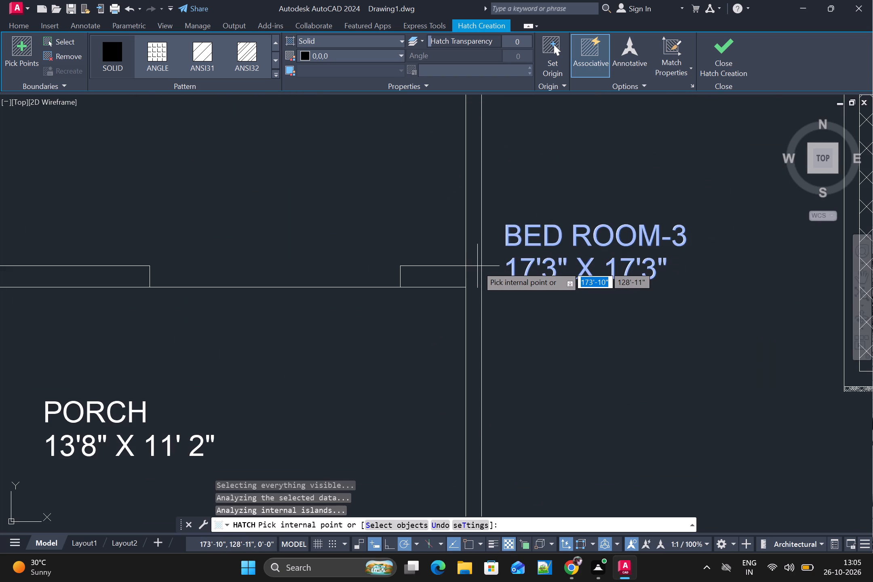
scroll(476, 276, down, 3)
scroll(514, 264, down, 2)
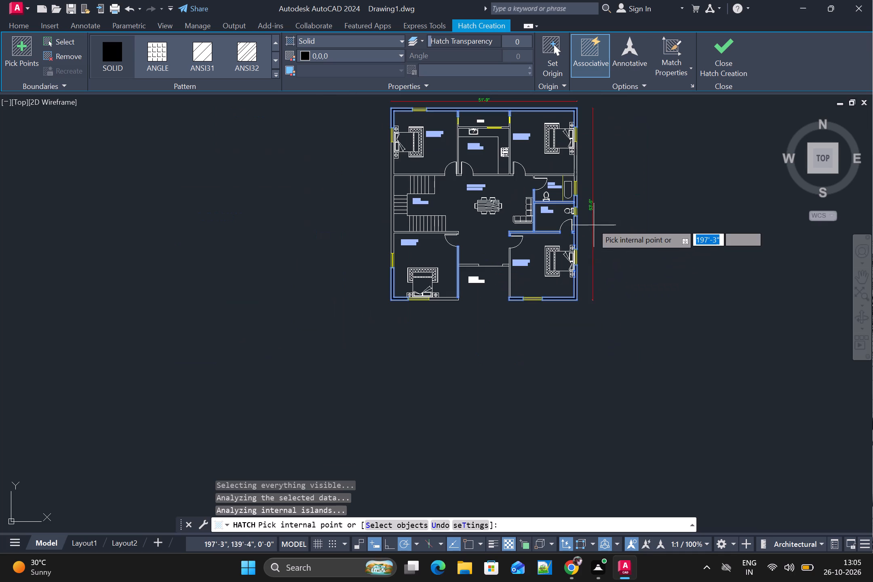
scroll(609, 191, up, 2)
middle_drag(590, 171, 547, 277)
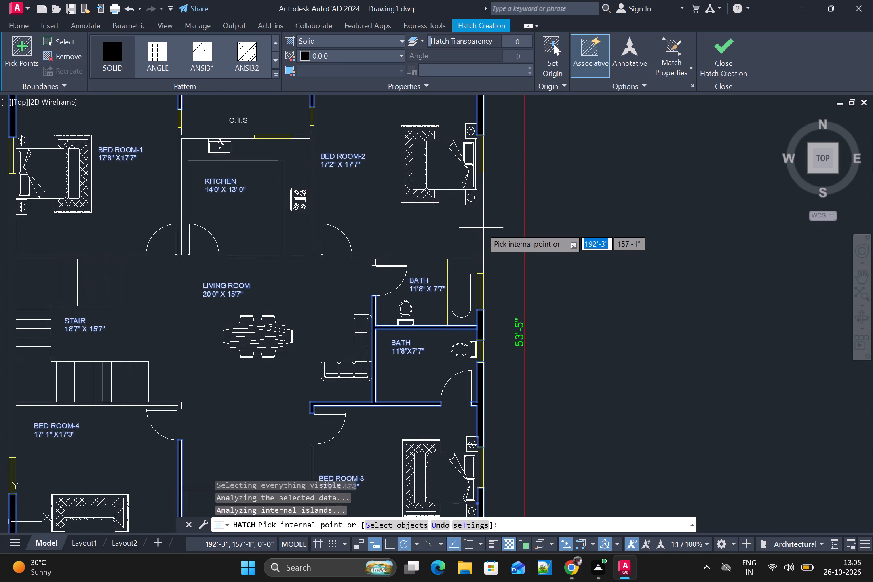
scroll(481, 228, up, 1)
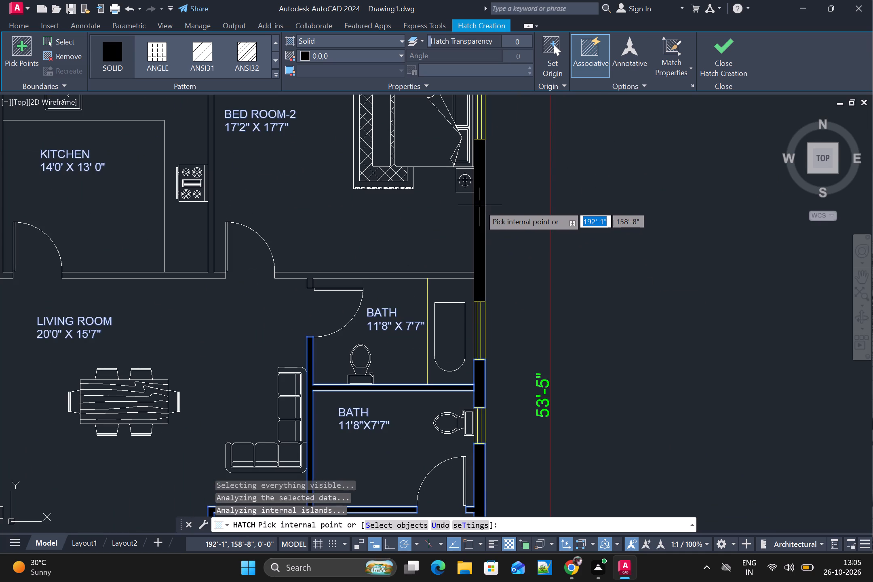
click(480, 205)
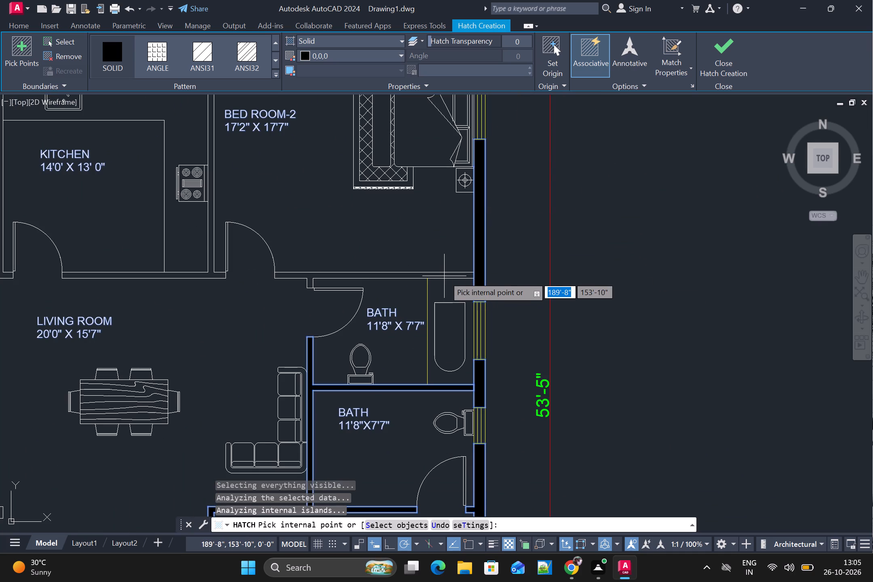
scroll(445, 272, up, 2)
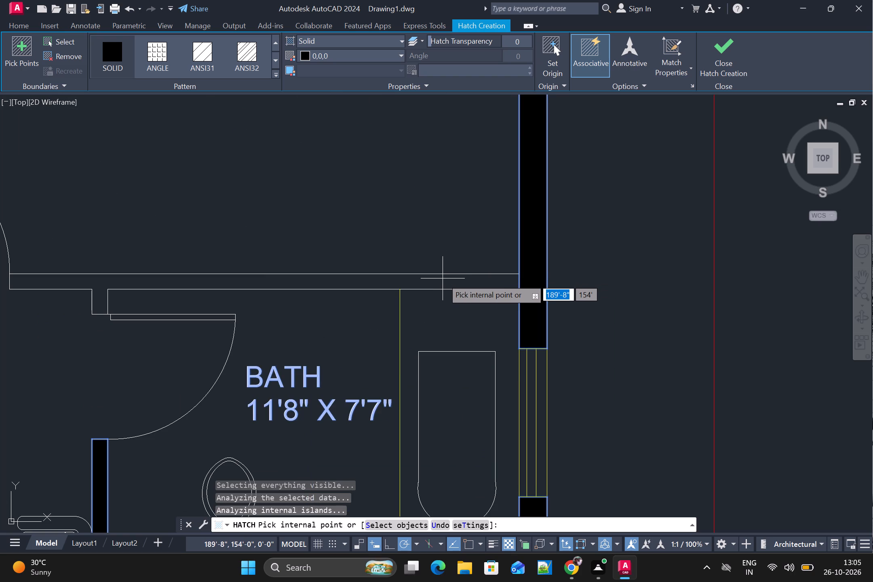
click(443, 279)
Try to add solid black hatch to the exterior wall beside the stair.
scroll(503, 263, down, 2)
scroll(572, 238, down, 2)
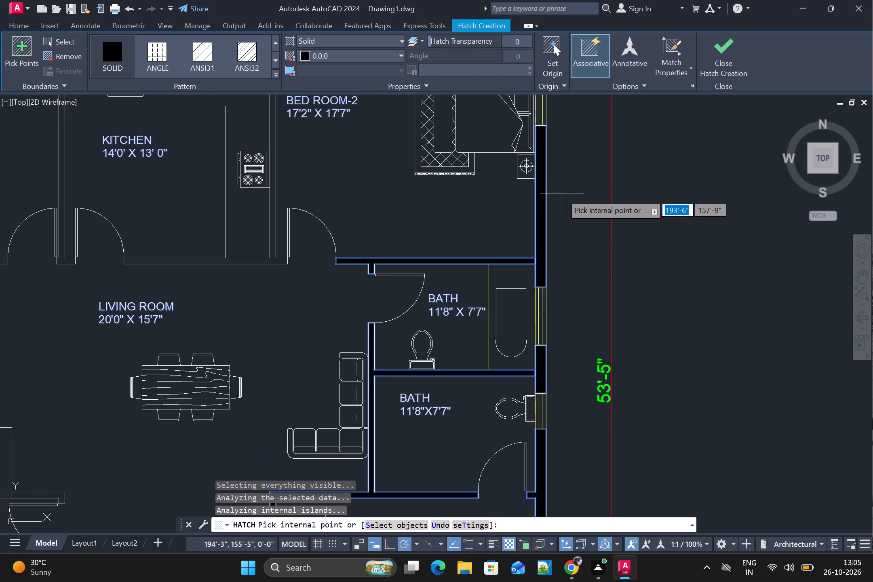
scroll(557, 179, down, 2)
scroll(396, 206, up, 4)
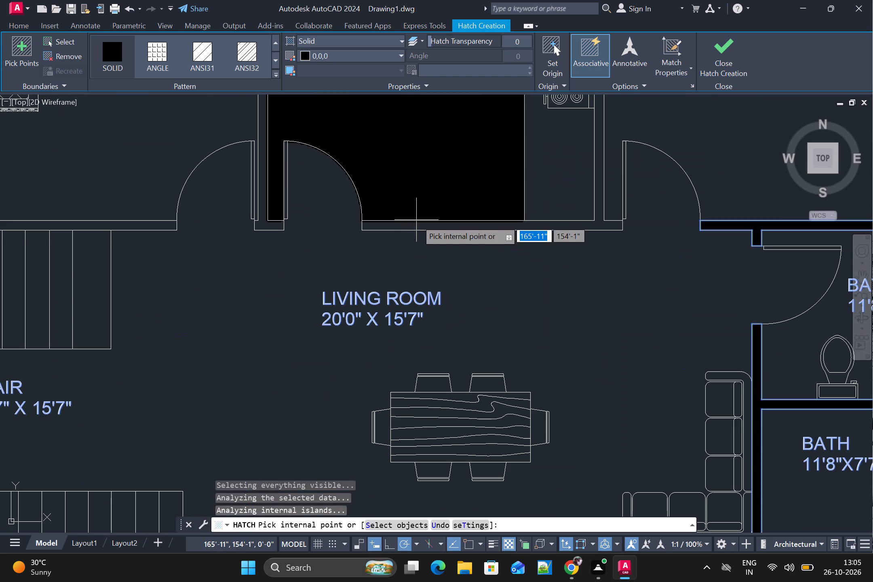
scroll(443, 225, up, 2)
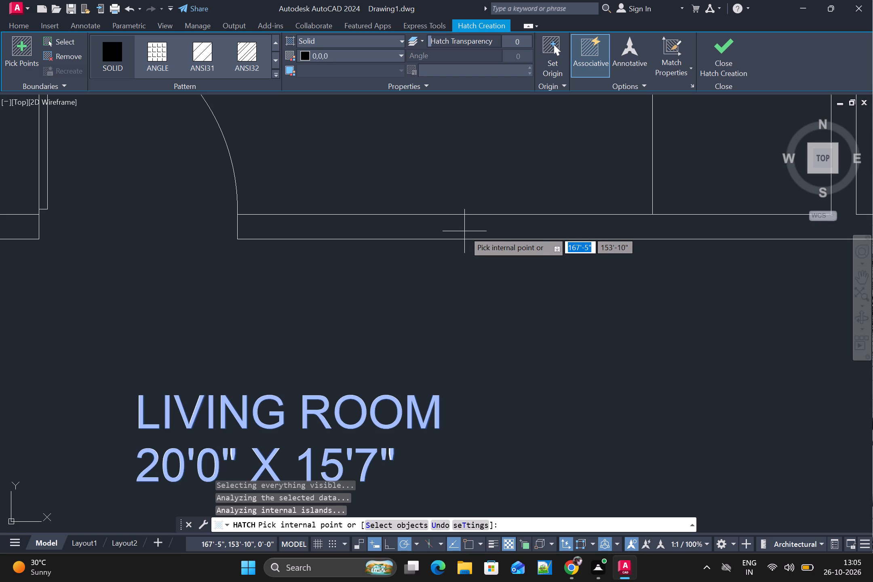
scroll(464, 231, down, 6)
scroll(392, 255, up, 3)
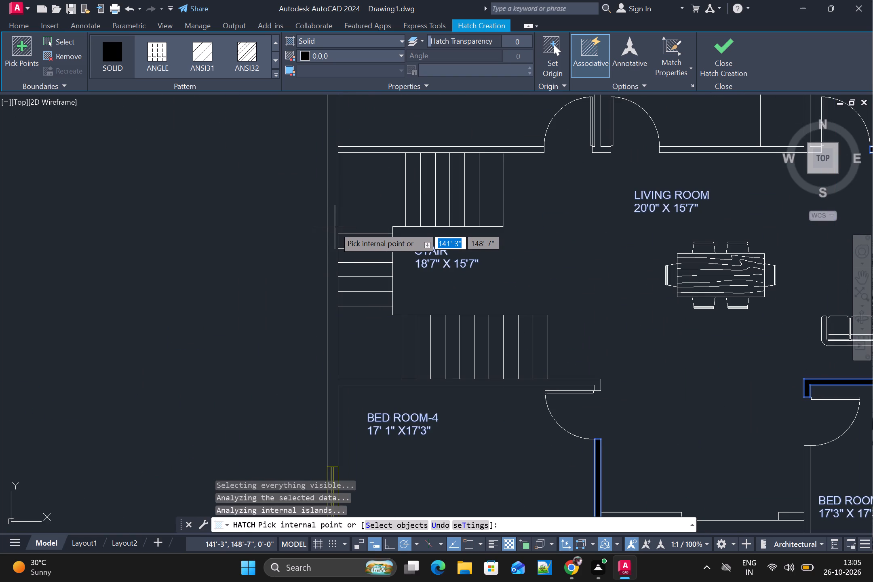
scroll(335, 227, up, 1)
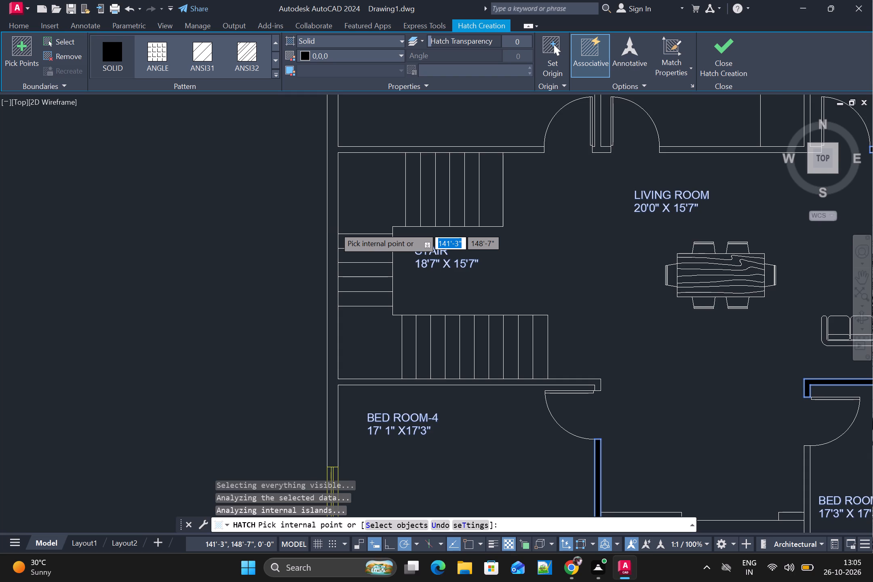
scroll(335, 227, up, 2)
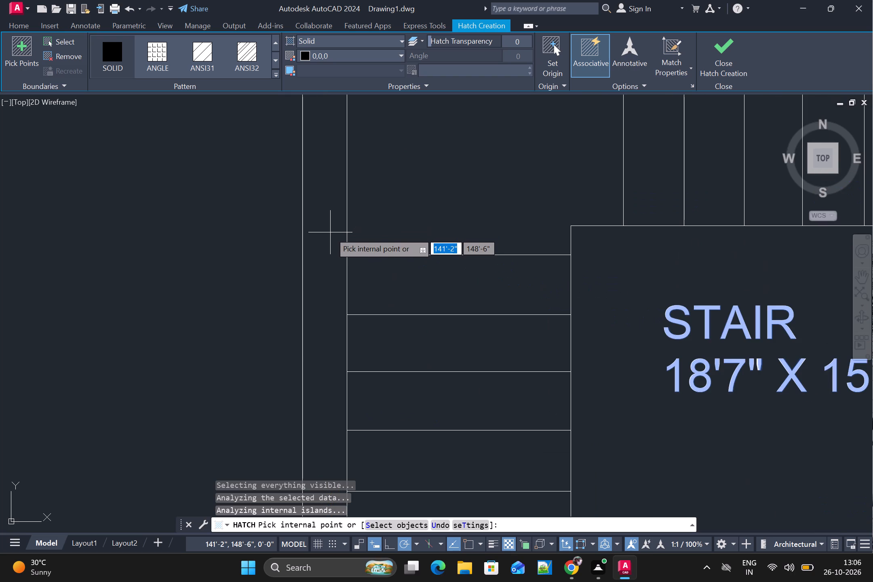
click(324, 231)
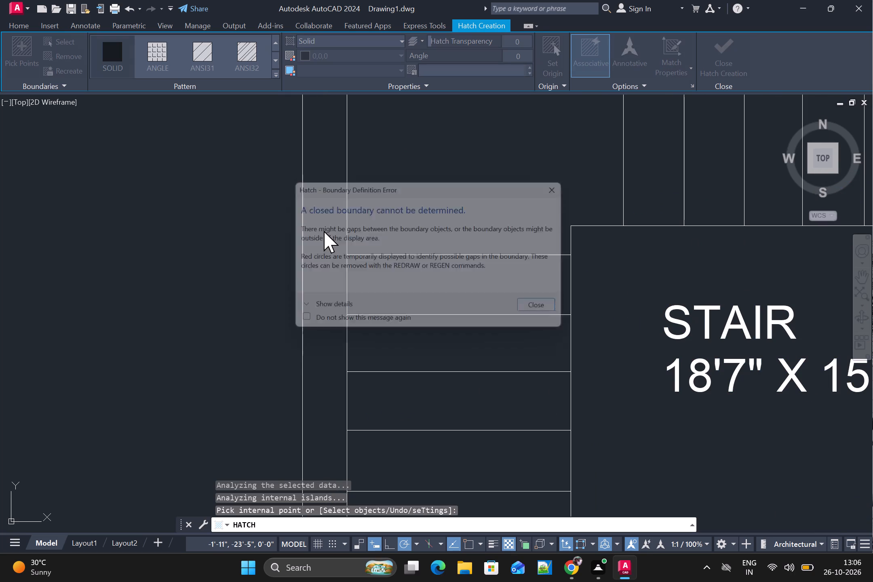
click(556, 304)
Finish the hatch, keeping the wall fills made so far.
scroll(558, 306, down, 2)
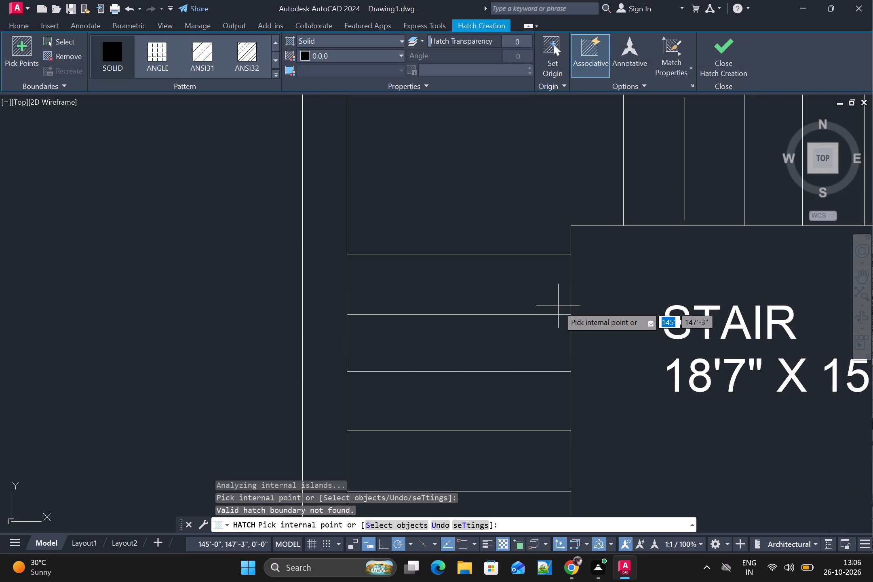
click(717, 58)
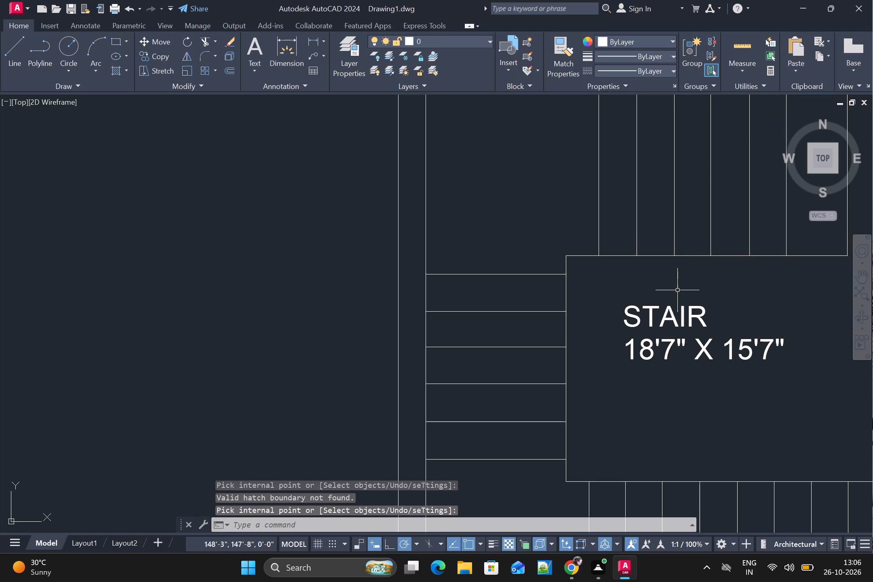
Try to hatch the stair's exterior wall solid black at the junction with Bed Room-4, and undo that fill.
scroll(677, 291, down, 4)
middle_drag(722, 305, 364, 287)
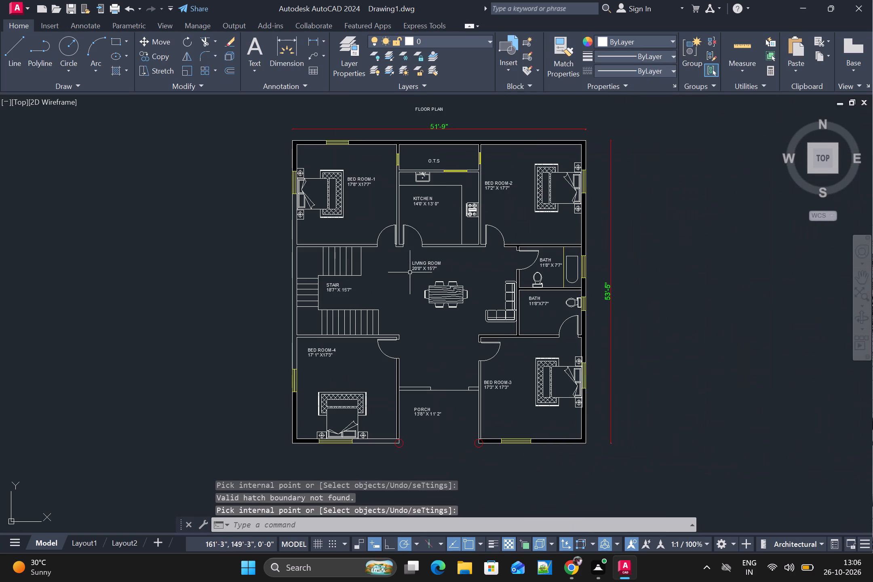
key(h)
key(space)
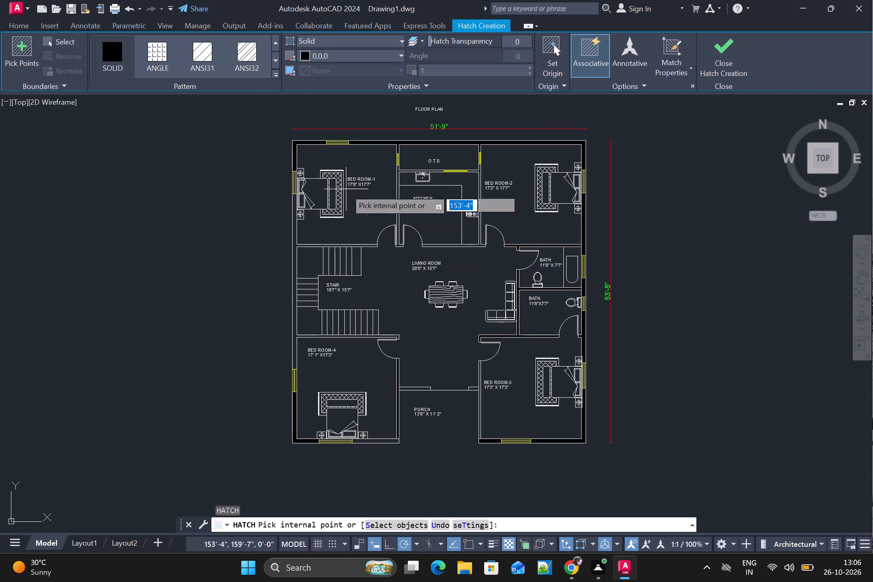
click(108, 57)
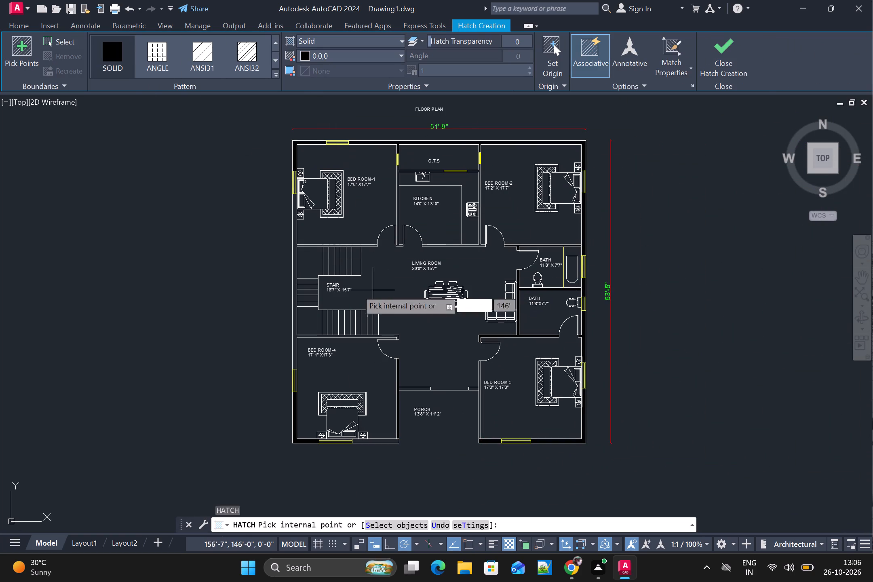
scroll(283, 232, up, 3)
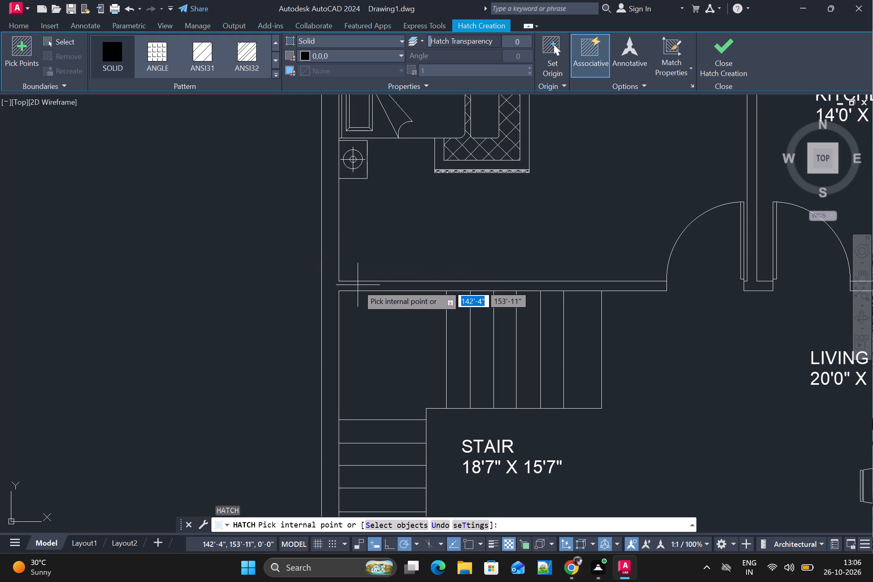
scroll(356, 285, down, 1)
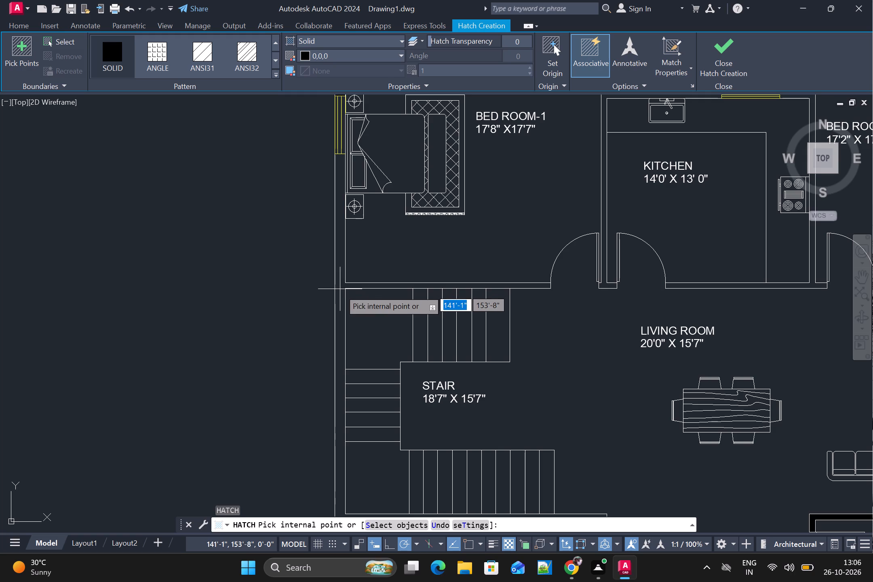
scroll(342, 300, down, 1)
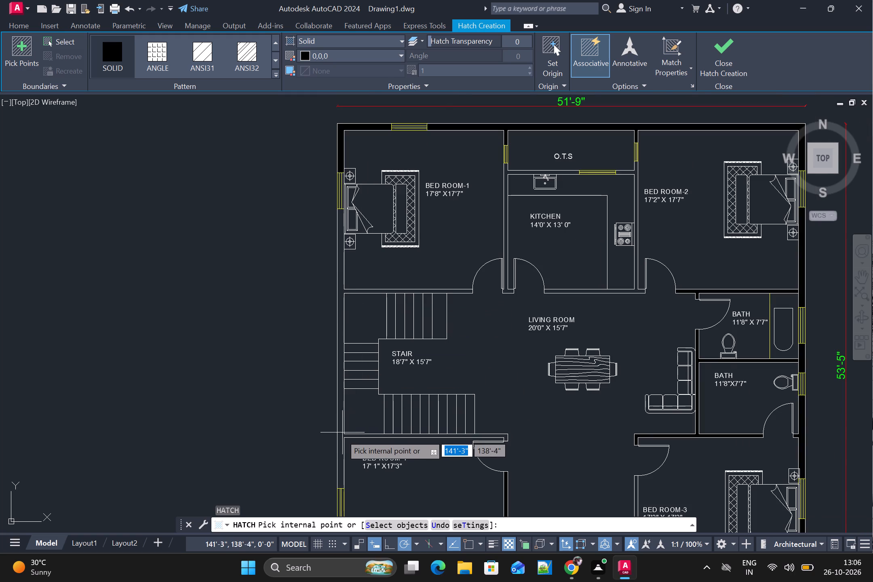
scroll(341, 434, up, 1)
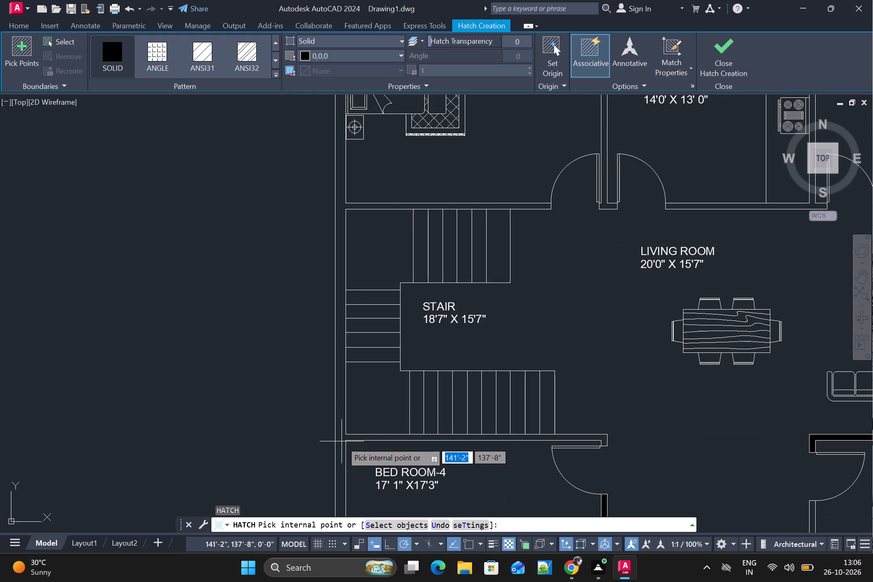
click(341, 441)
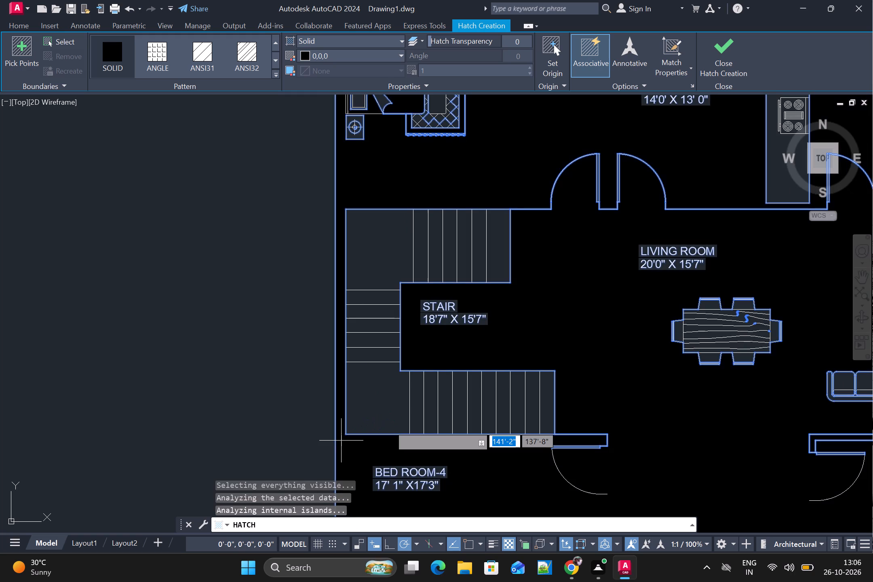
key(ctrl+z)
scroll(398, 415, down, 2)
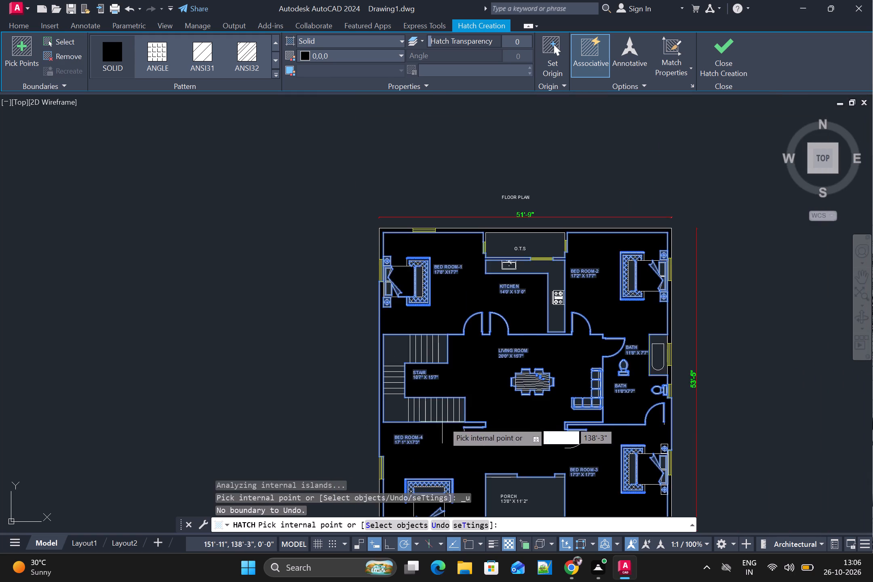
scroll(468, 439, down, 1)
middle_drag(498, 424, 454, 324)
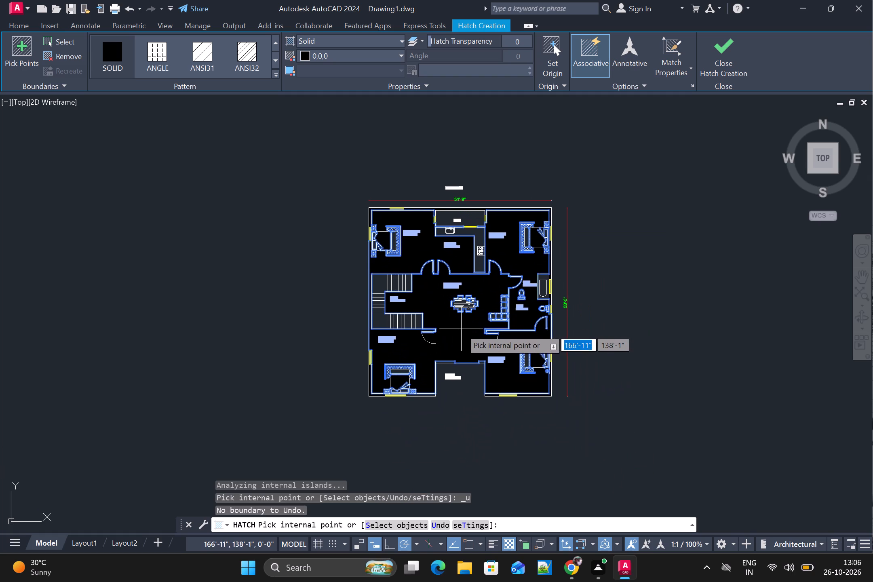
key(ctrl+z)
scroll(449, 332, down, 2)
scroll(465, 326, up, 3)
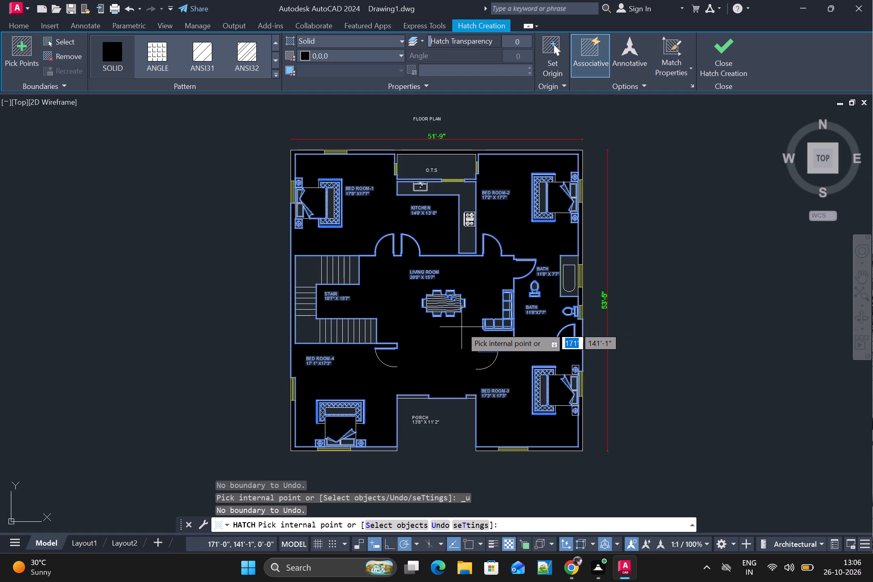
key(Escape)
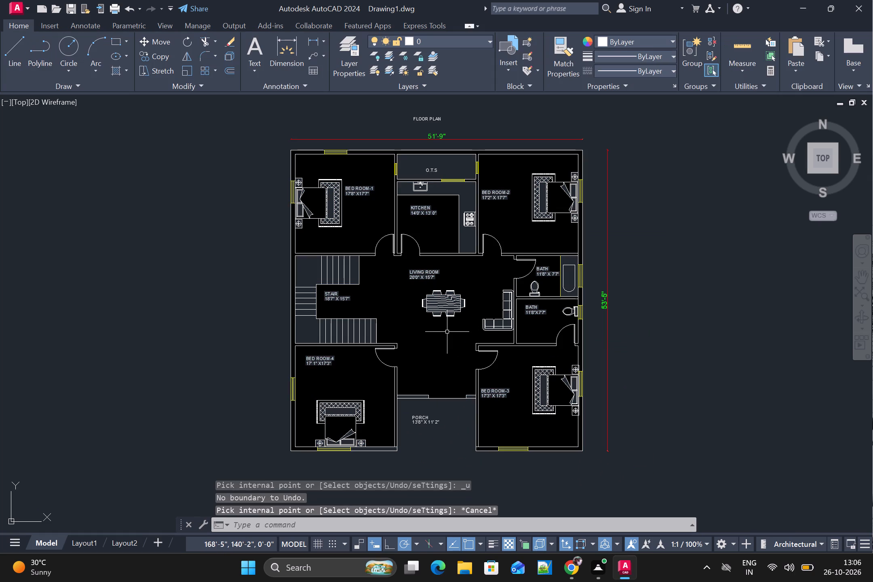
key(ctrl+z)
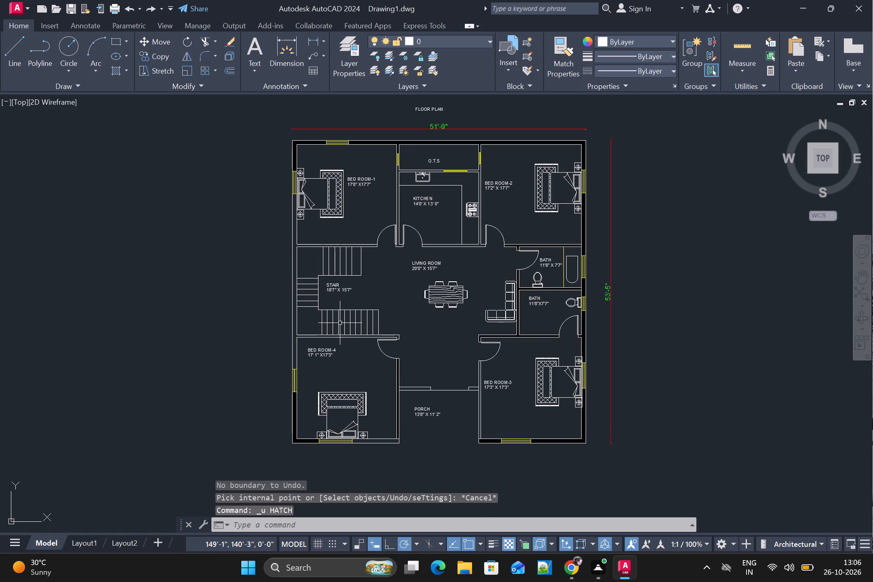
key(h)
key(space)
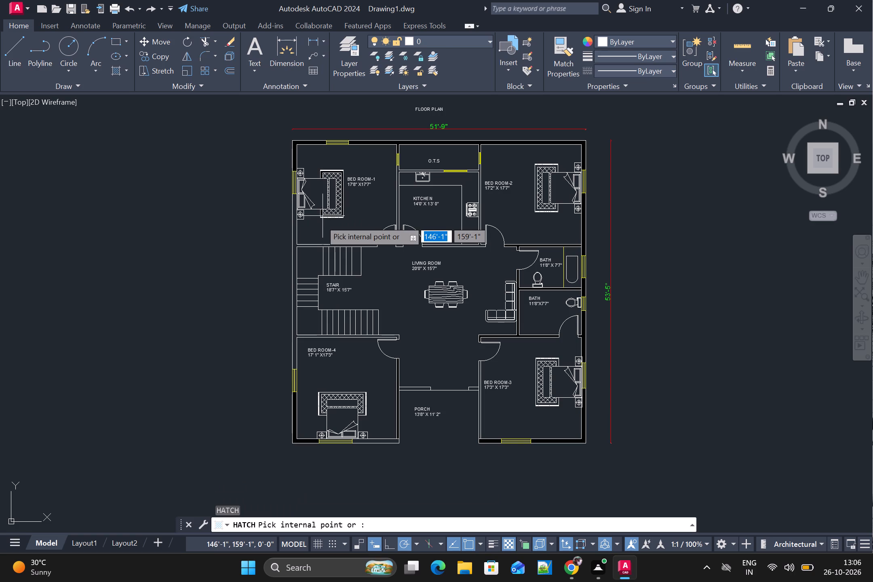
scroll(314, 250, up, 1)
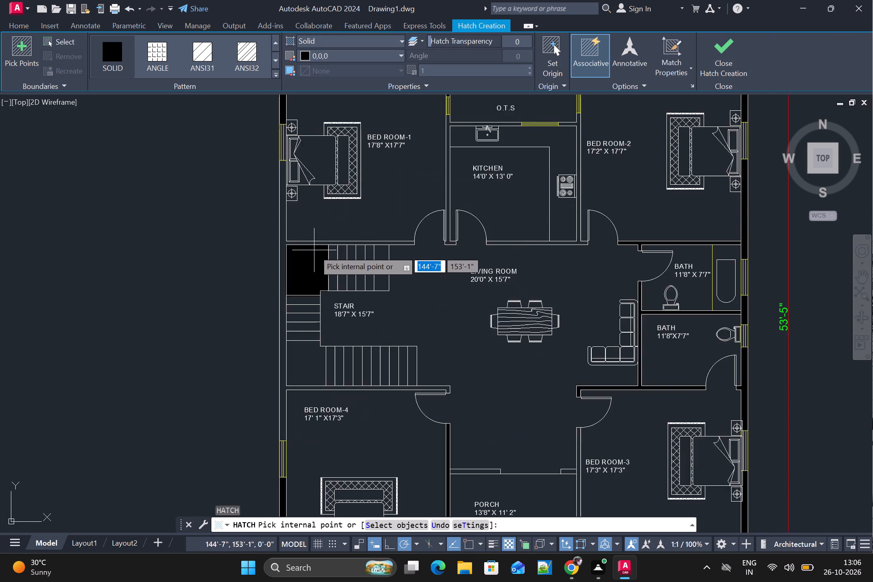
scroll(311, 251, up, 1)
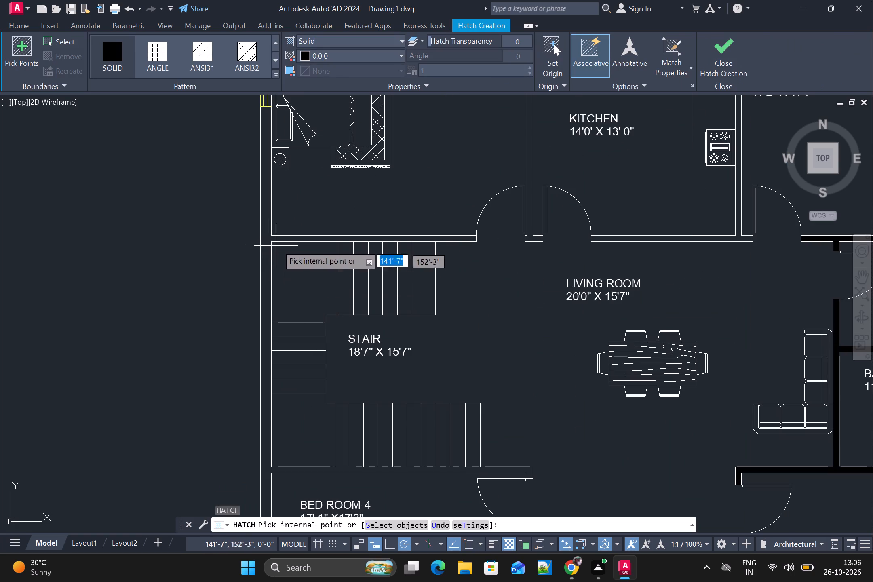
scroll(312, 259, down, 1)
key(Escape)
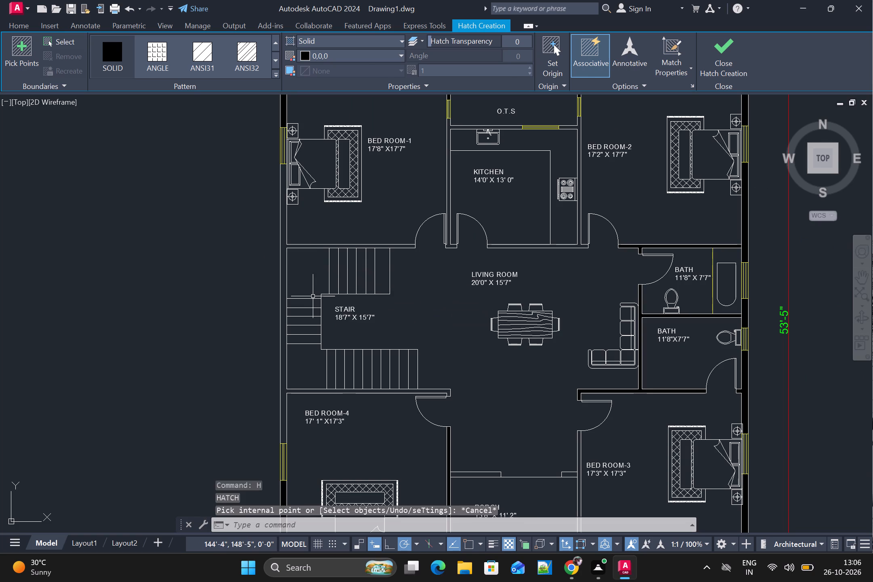
Draw a closing line across the exterior wall where the wall between Bed Room-1 and the stair meets it.
key(l)
key(space)
click(286, 249)
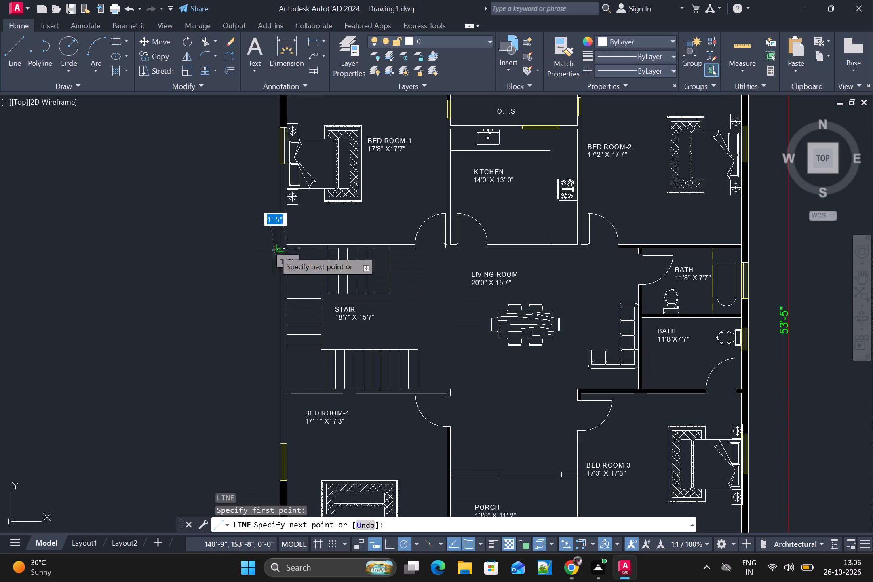
click(285, 246)
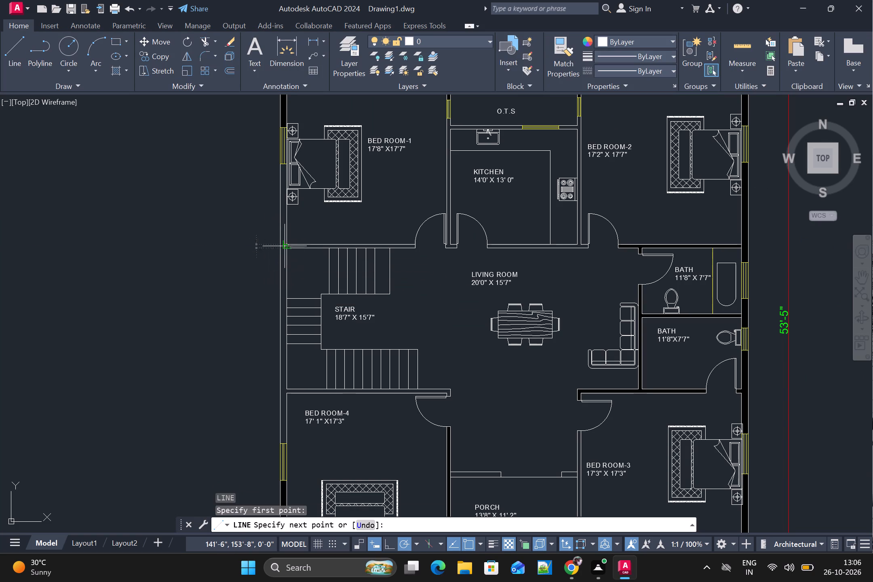
key(space)
scroll(295, 259, up, 3)
key(space)
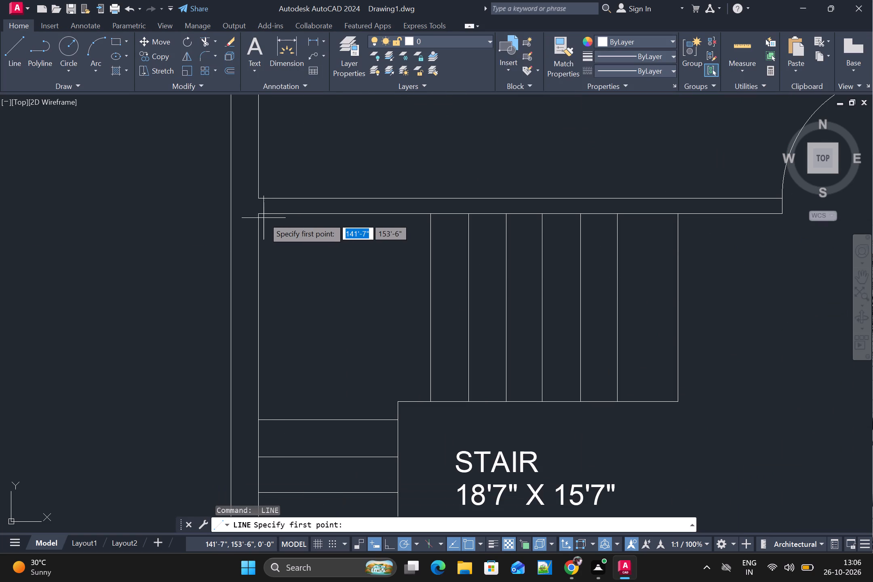
click(260, 215)
click(232, 214)
key(space)
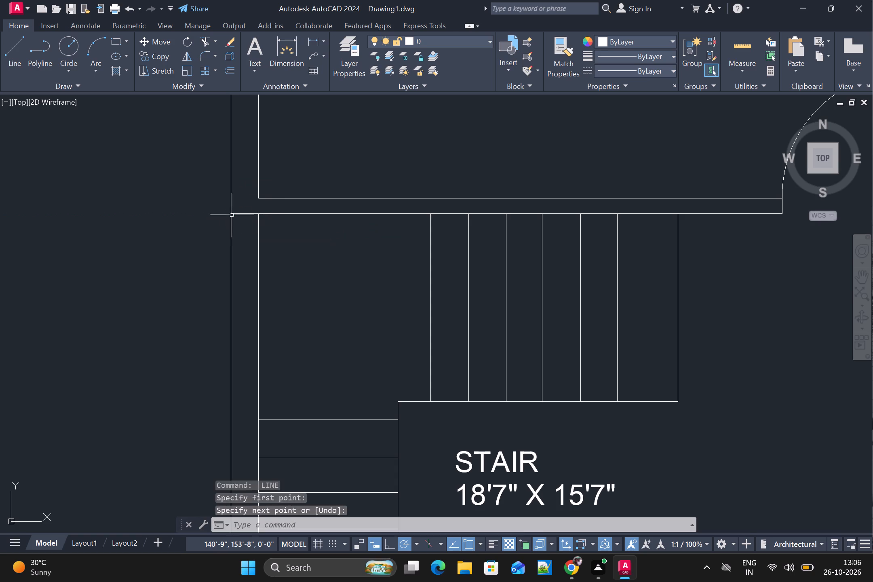
Draw a closing line across the exterior wall where the wall between the stair and Bed Room-4 meets it.
scroll(252, 255, down, 2)
middle_drag(289, 422, 329, 256)
key(space)
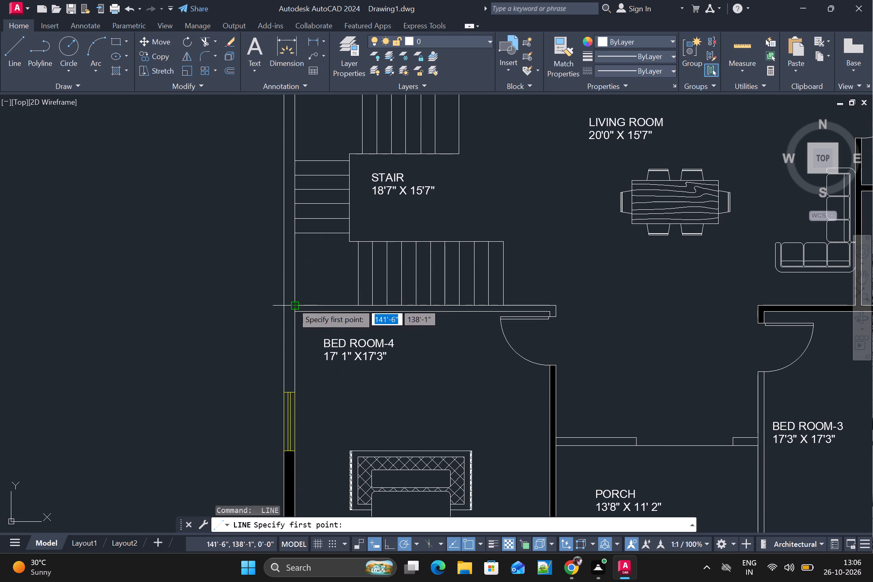
click(293, 303)
click(280, 307)
key(space)
Hatch solid black the stair's exterior wall, the adjoining Bed Room-1 and Bed Room-4 exterior walls up to their windows, and both stair-side walls.
scroll(331, 293, down, 2)
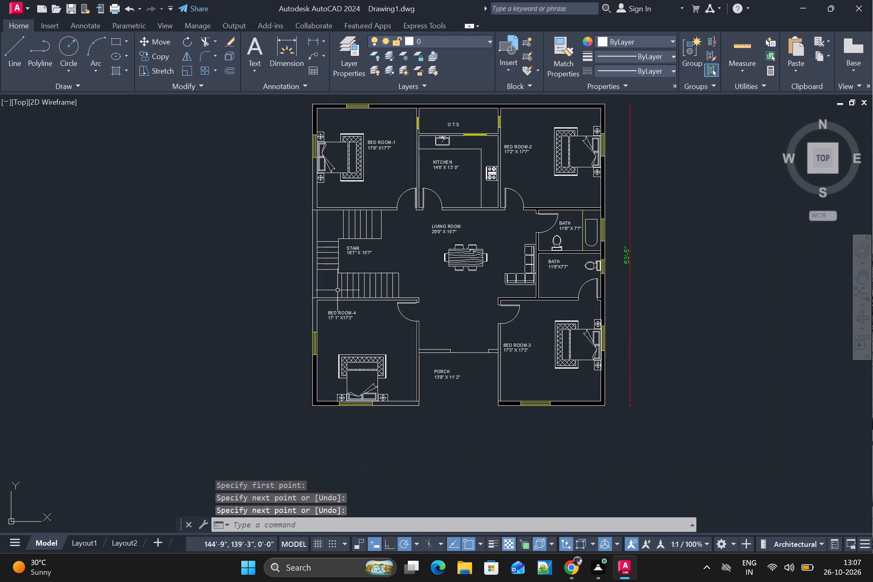
key(h)
key(space)
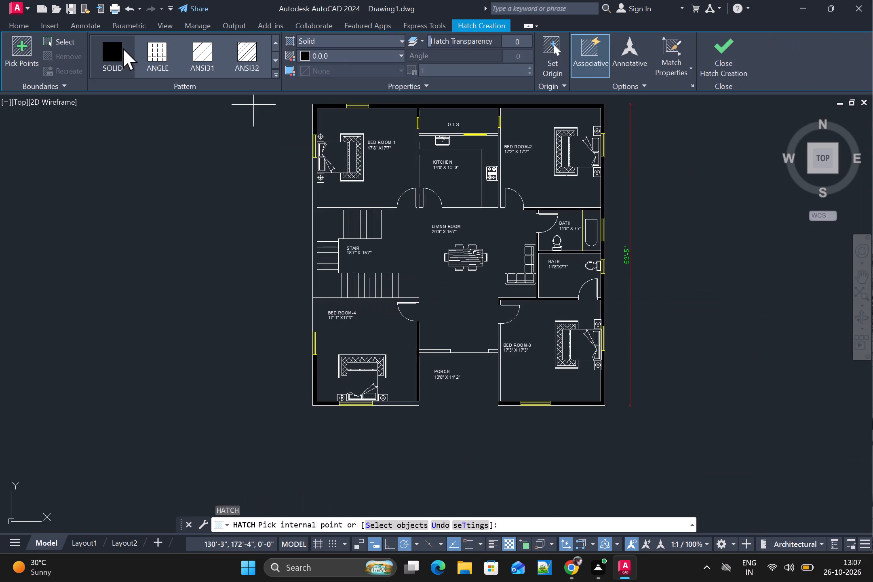
click(118, 48)
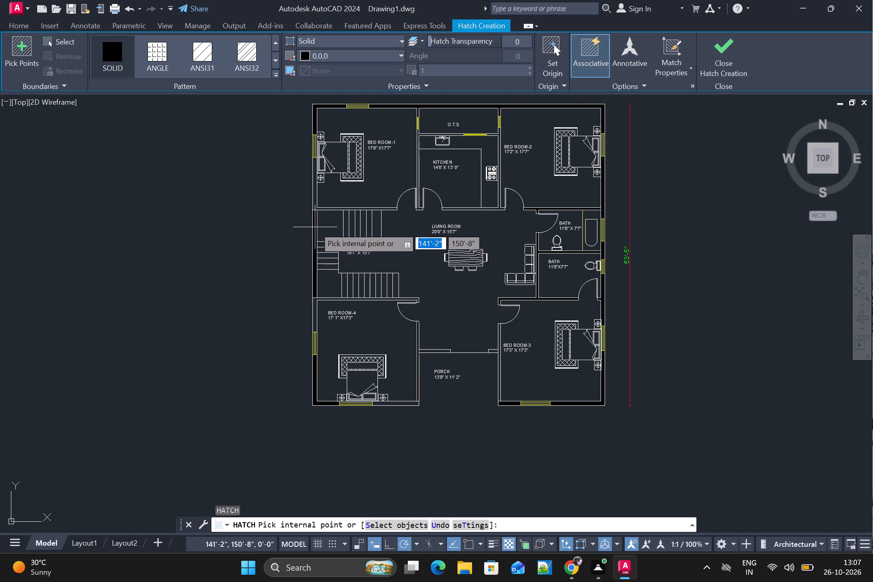
click(315, 227)
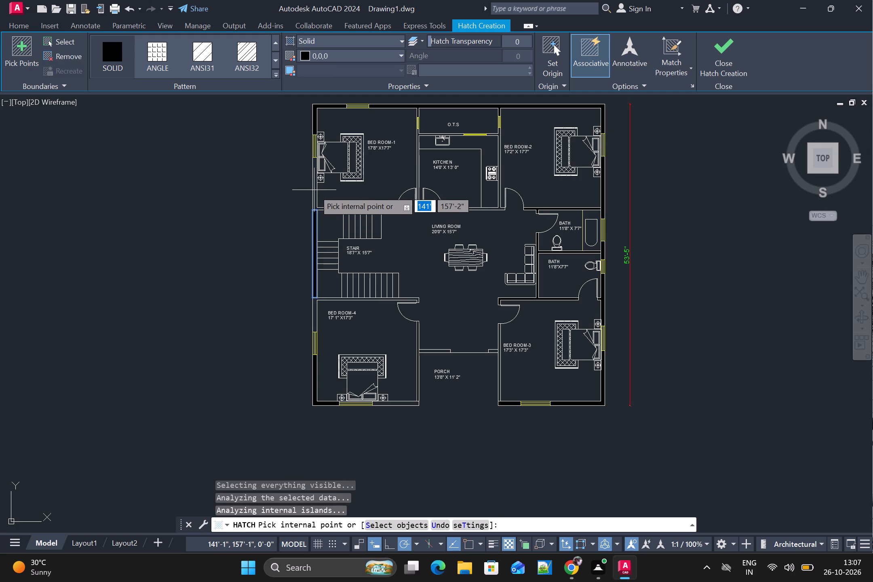
click(314, 189)
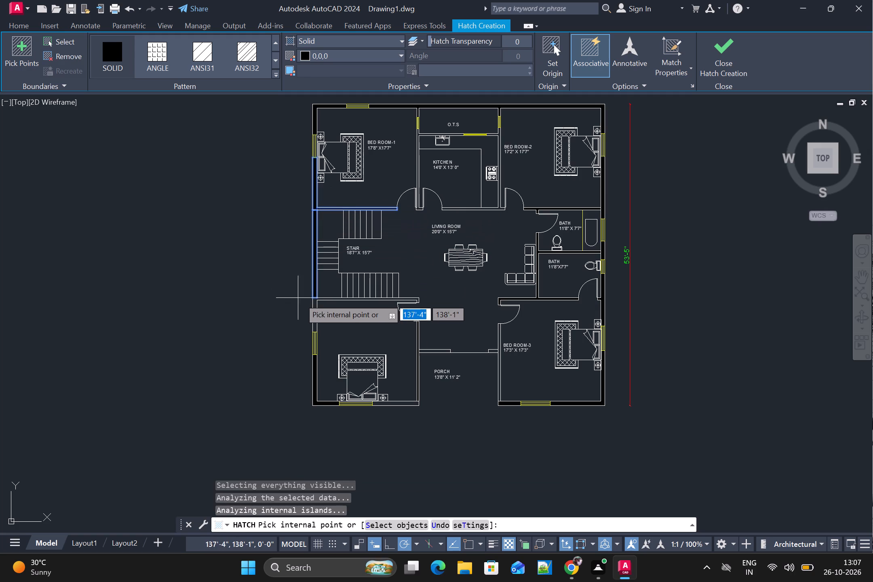
scroll(315, 308, up, 2)
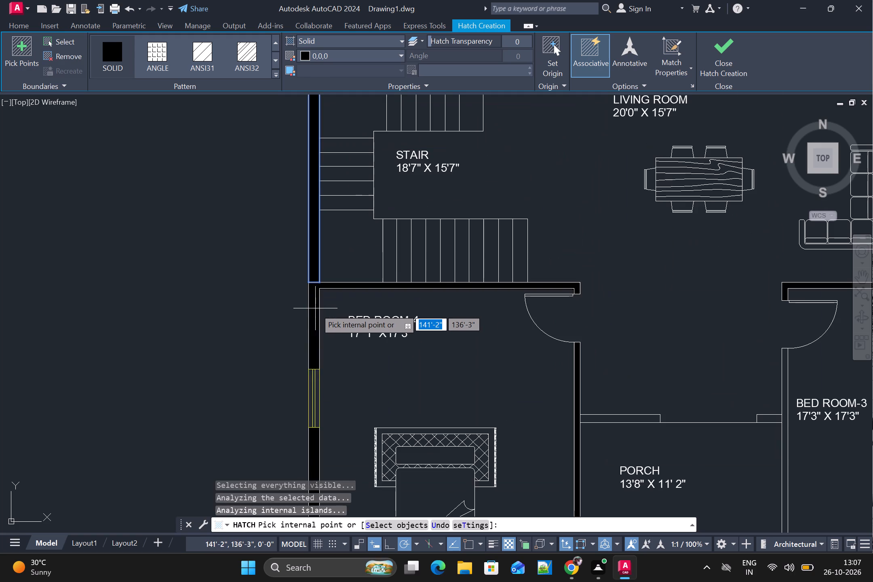
click(315, 308)
Add solid black hatch to Bed Room-3's porch-side wall and the two short walls flanking the opening between porch and living room.
scroll(320, 314, down, 3)
scroll(515, 382, down, 1)
scroll(520, 379, up, 3)
click(470, 356)
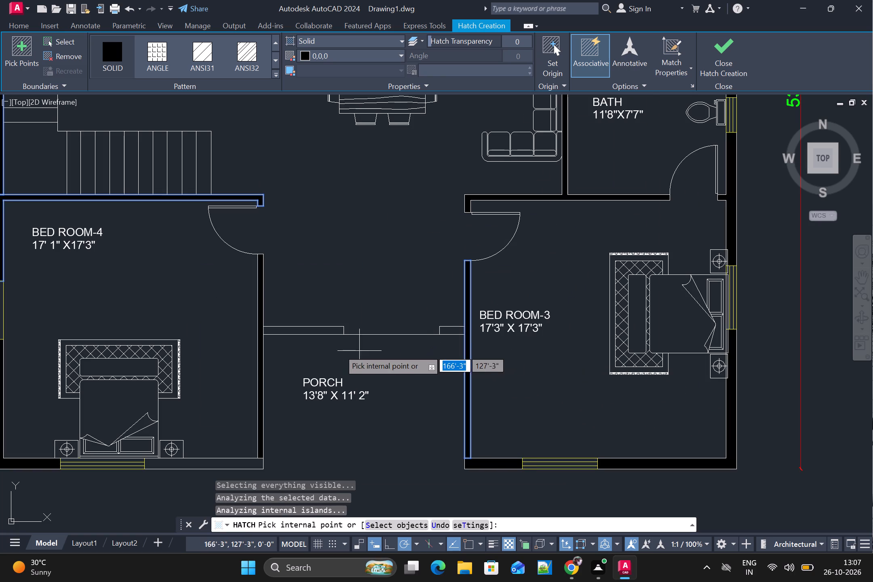
click(323, 330)
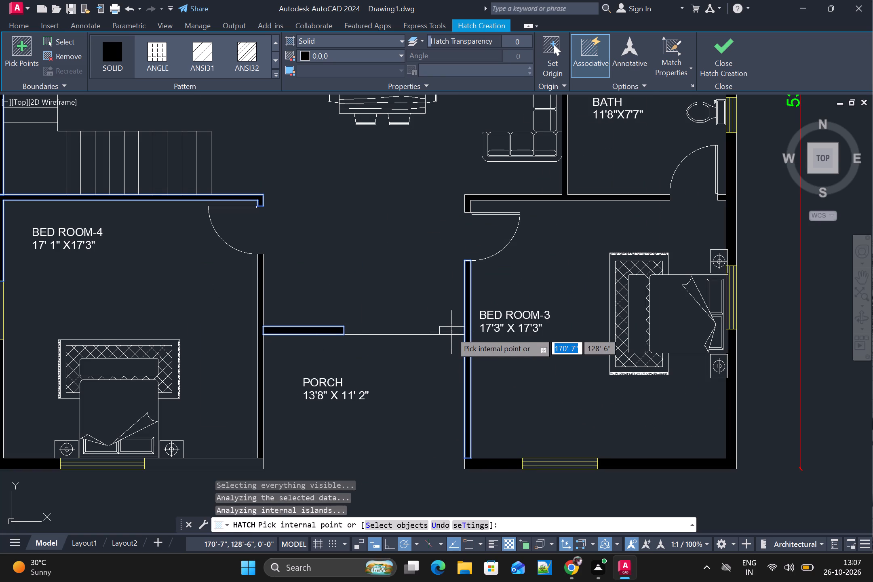
click(450, 332)
Examine the walls around the kitchen, O.T.S and Bed Room-2 for sections still without fill.
scroll(508, 333, down, 3)
scroll(536, 245, up, 3)
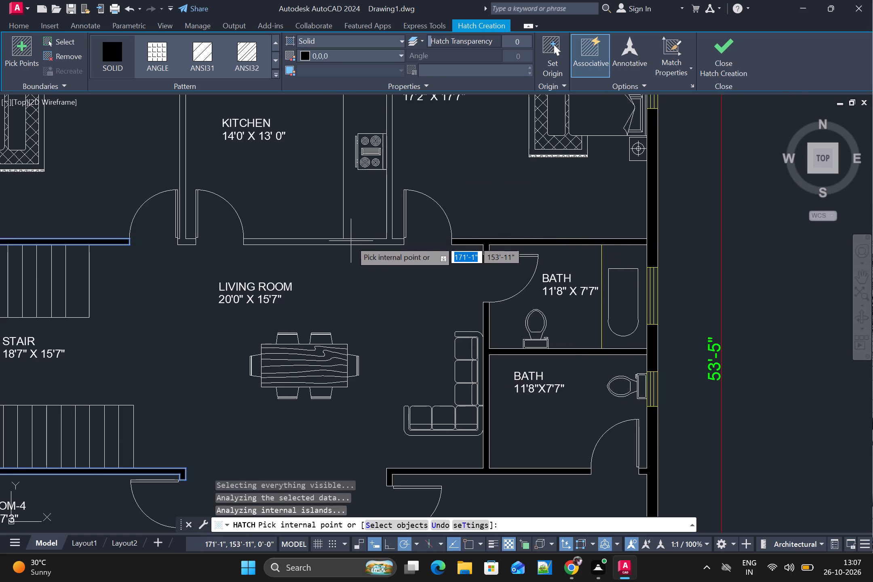
scroll(390, 209, up, 1)
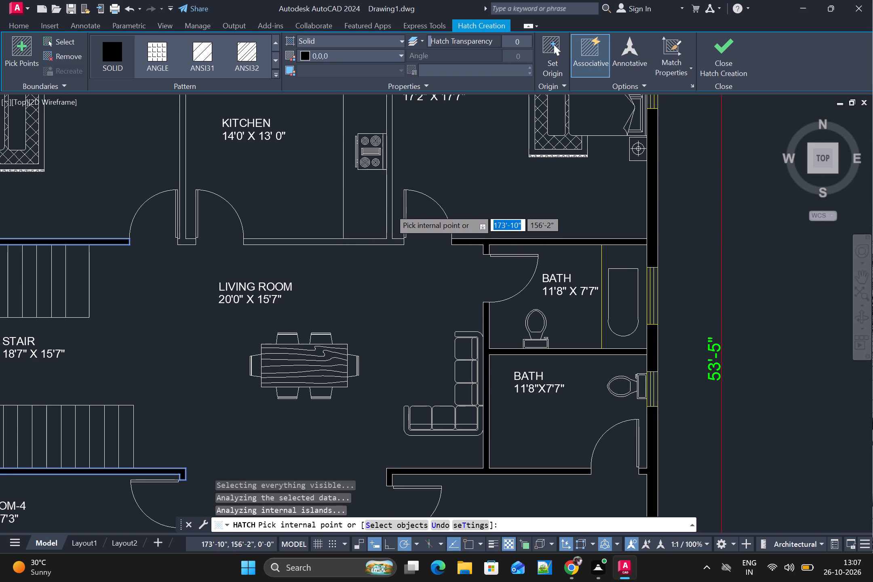
scroll(390, 209, up, 1)
scroll(389, 190, down, 4)
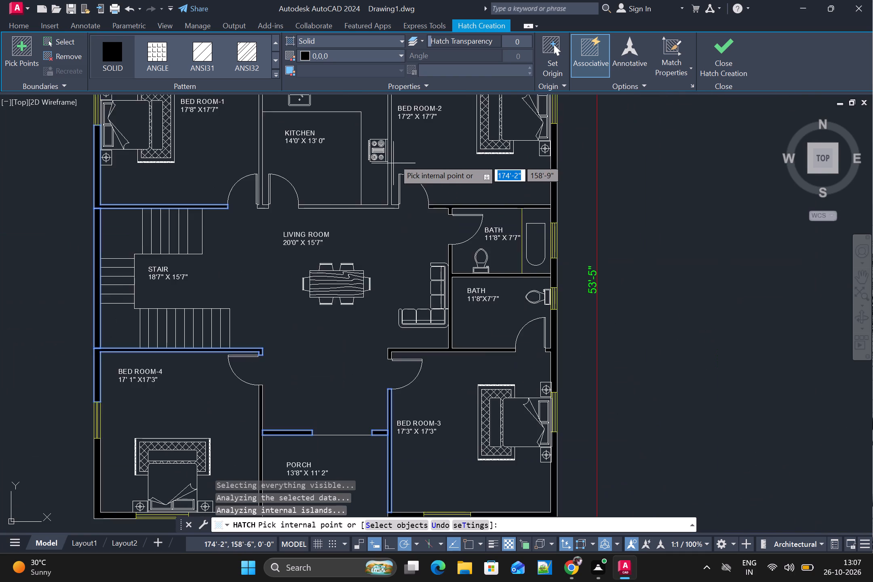
scroll(394, 151, down, 1)
scroll(394, 143, up, 2)
scroll(392, 127, down, 3)
middle_drag(392, 127, 372, 201)
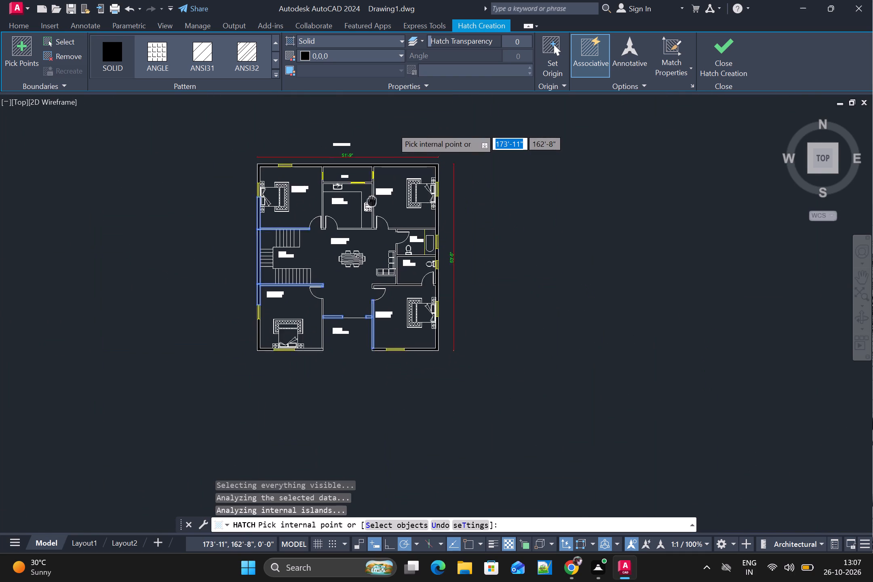
scroll(371, 196, up, 3)
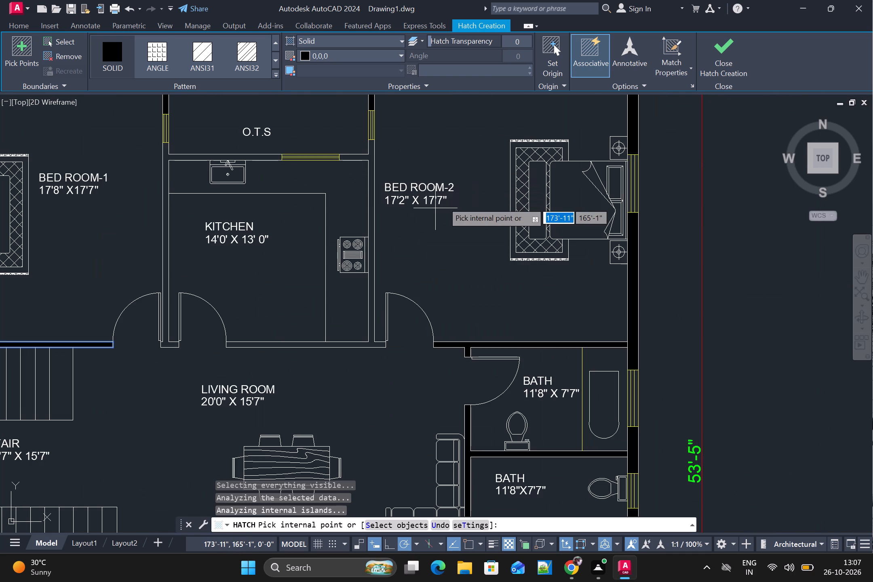
Finish the hatch, keeping the wall fills made so far.
click(726, 54)
Hatch Bed Room-4's front wall solid black between its window and the porch corner, and finish the hatch.
scroll(705, 191, down, 2)
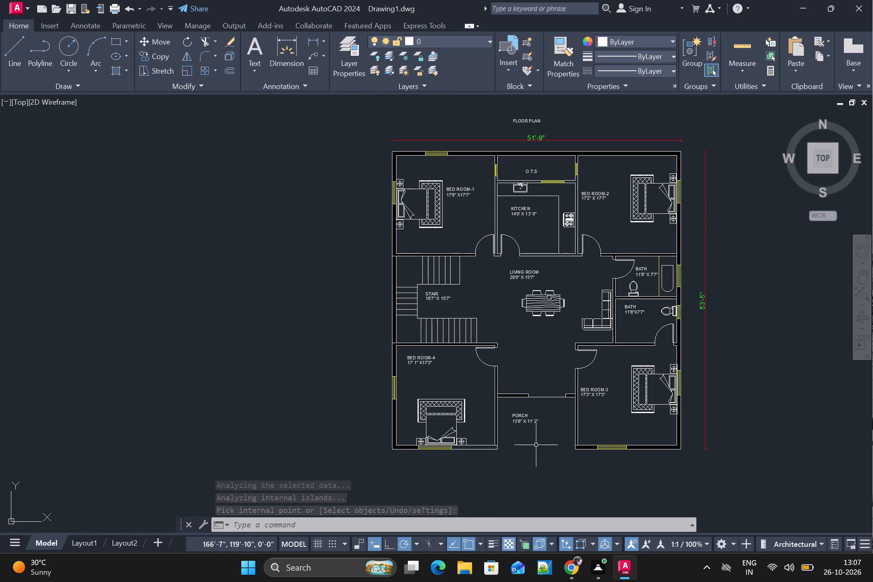
scroll(529, 438, down, 1)
scroll(539, 436, up, 3)
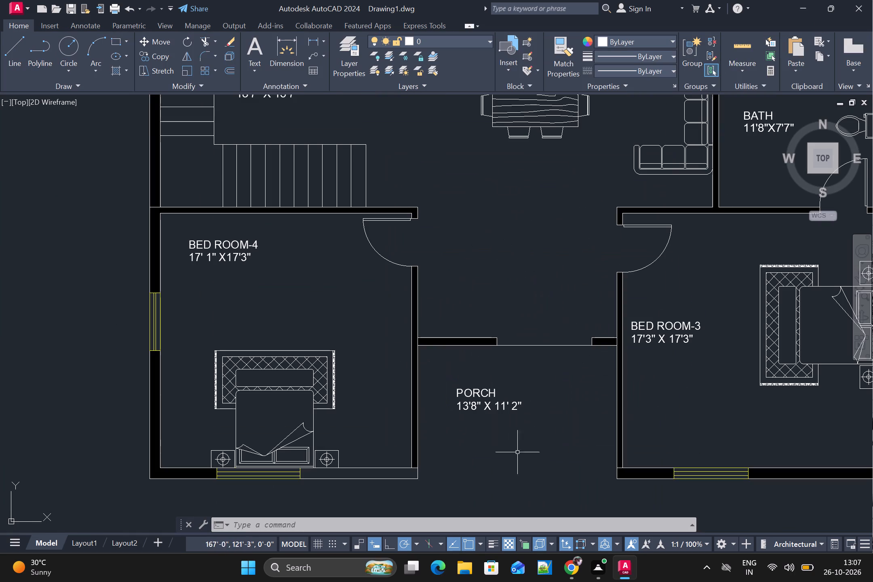
text(H)
key(space)
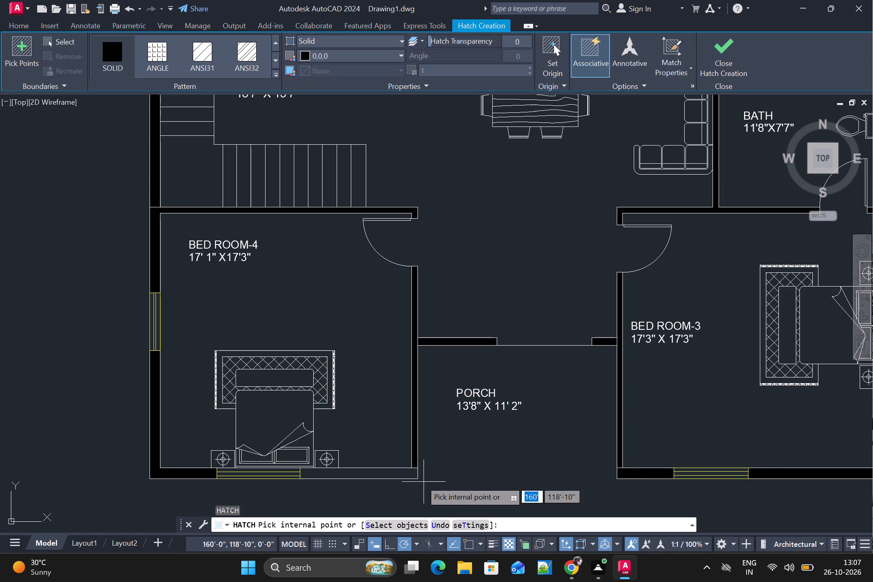
click(356, 473)
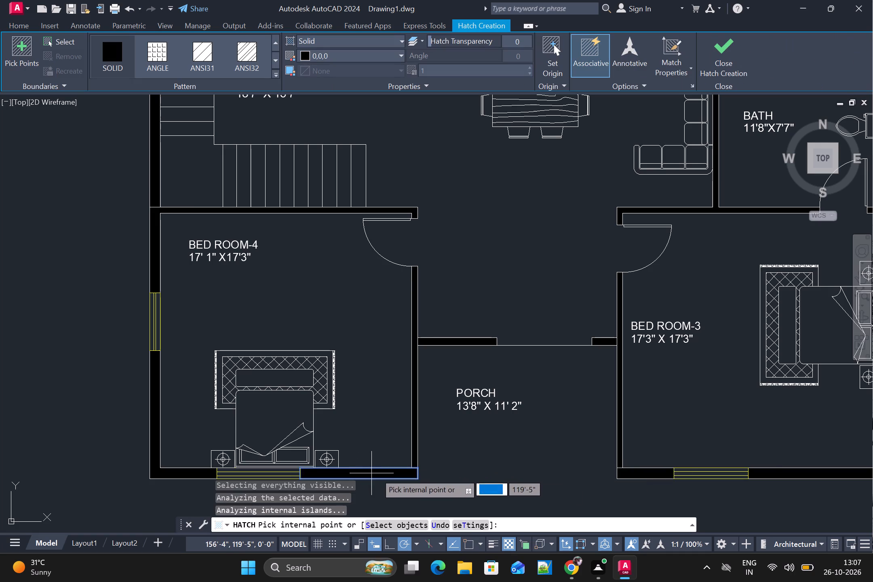
scroll(624, 401, down, 2)
scroll(629, 183, up, 2)
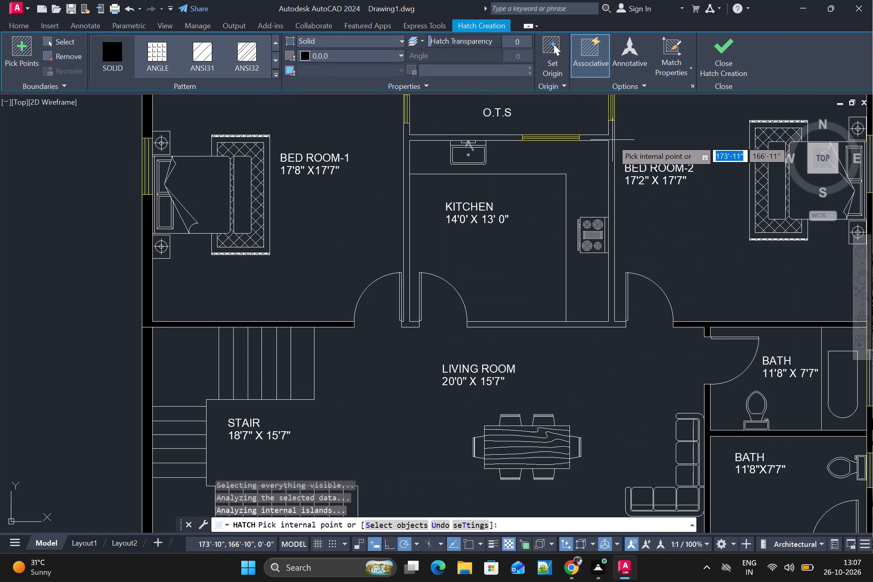
click(728, 59)
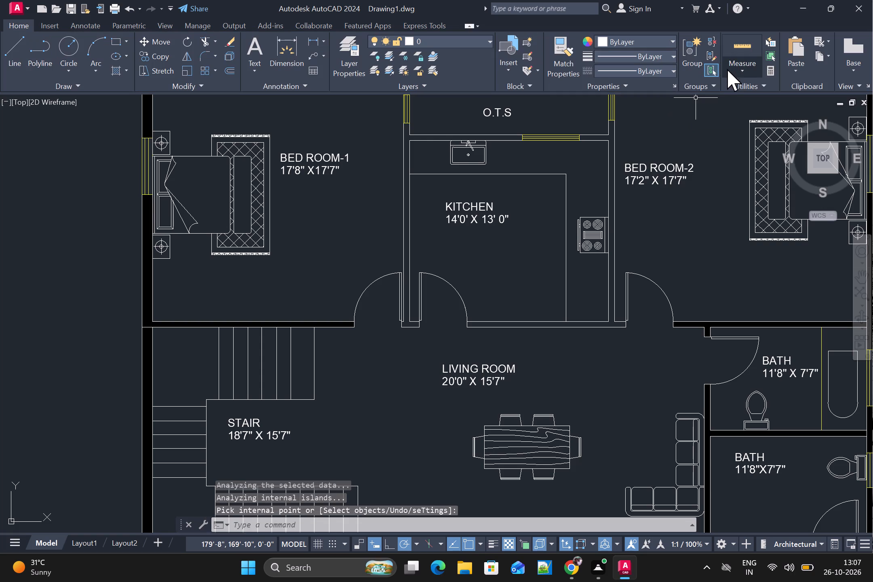
Start saving the drawing under a new name, choosing the FUJI AUTOCAD PROJECTS folder on the Desktop.
scroll(721, 129, down, 3)
middle_drag(714, 253, 399, 341)
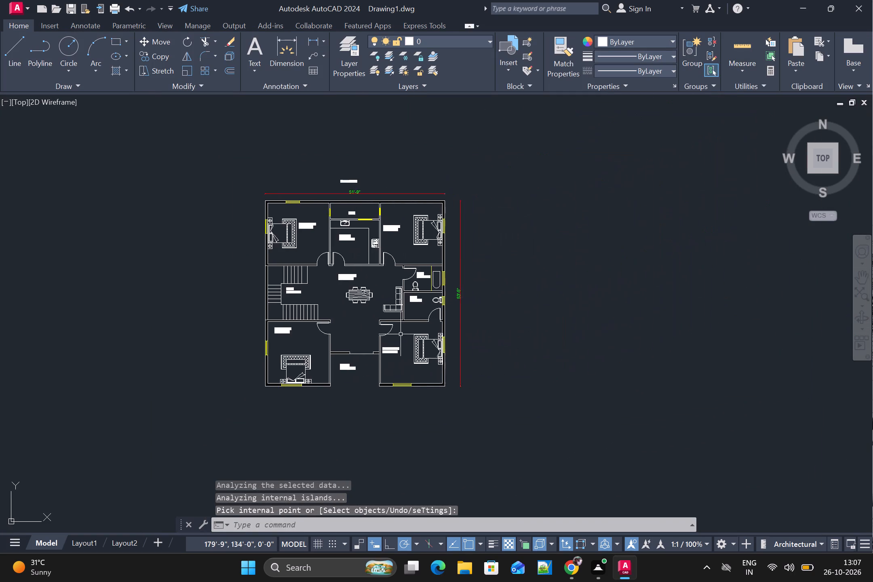
scroll(401, 333, up, 1)
middle_drag(409, 330, 489, 314)
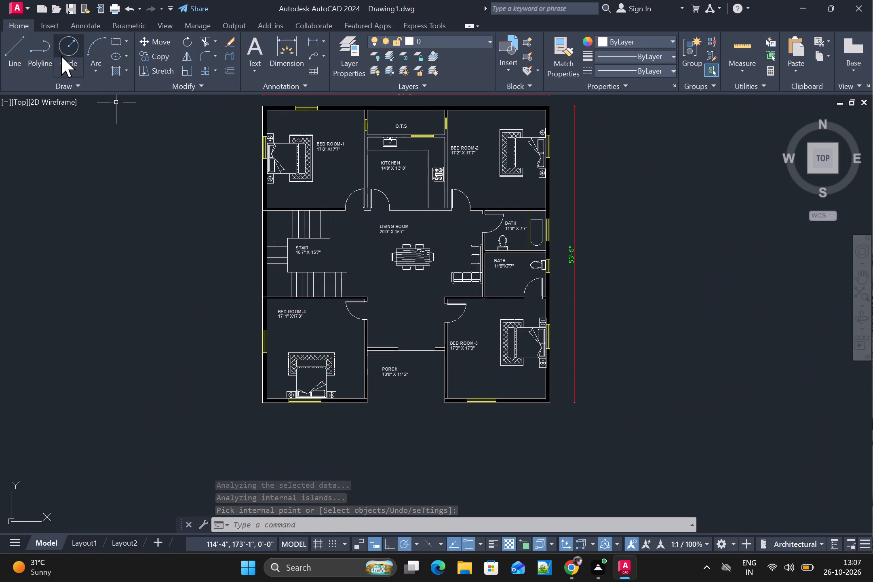
click(30, 4)
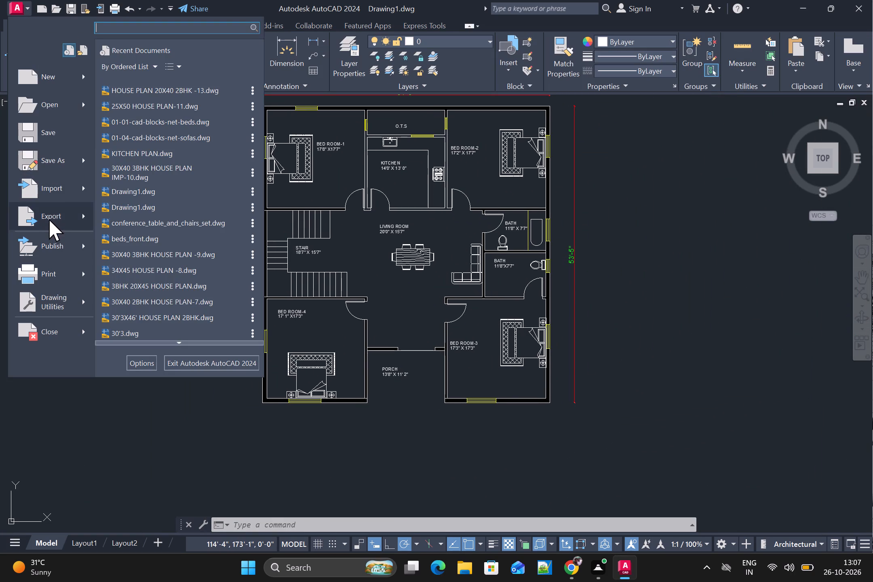
click(58, 168)
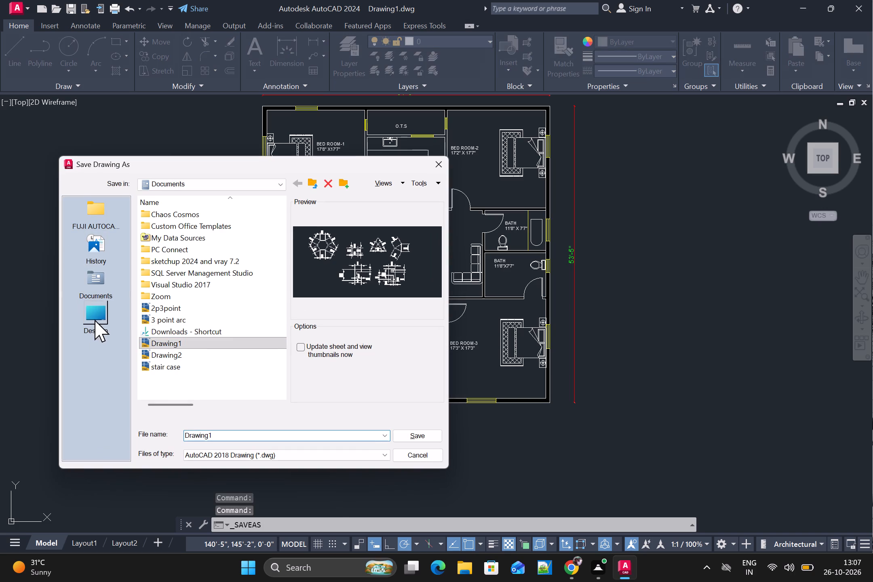
click(95, 320)
scroll(171, 353, down, 1)
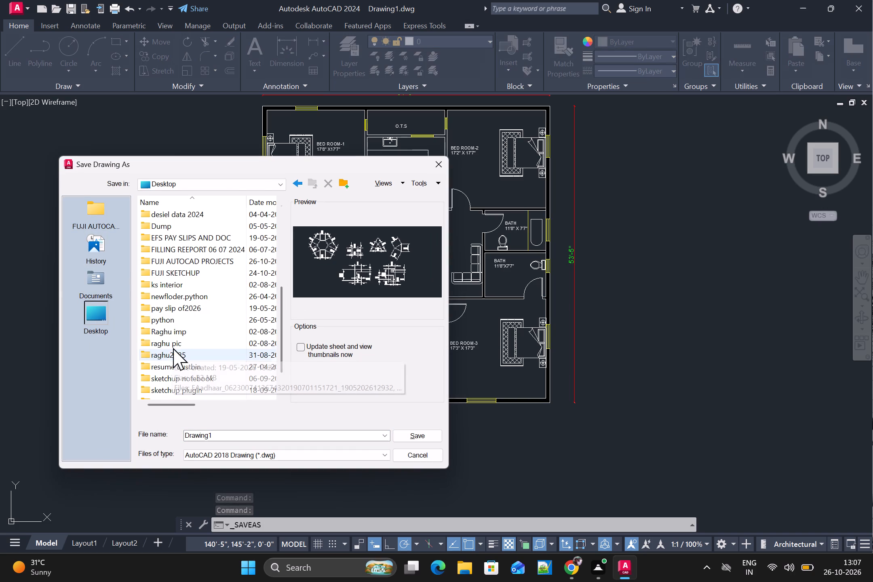
click(192, 259)
click(192, 256)
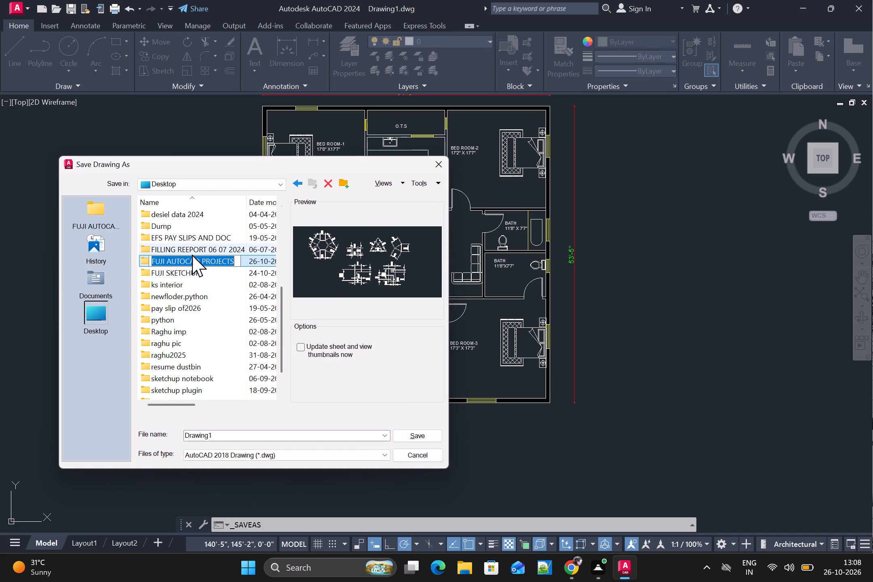
double_click(247, 261)
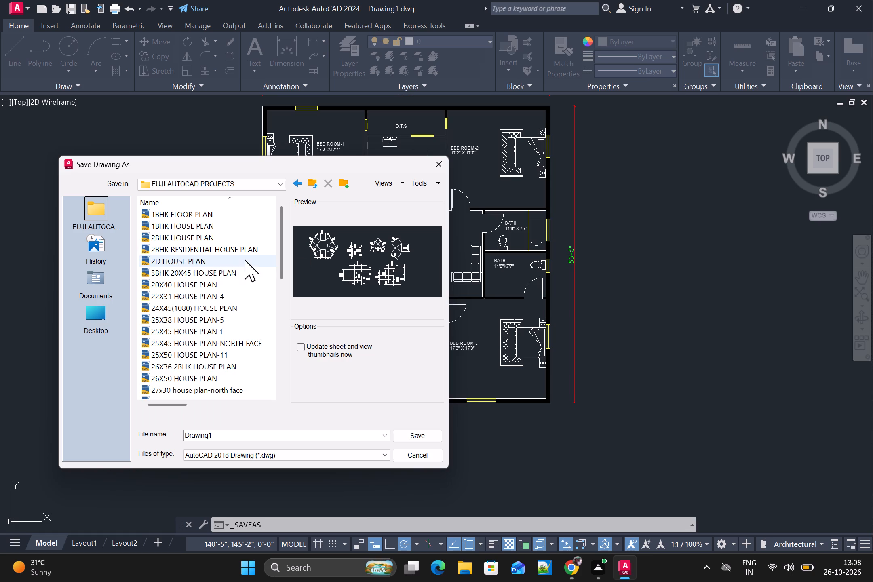
Name the drawing file 4BHK FLOOR PLAN and save it in the FUJI AUTOCAD PROJECTS folder.
click(255, 432)
key(BackSpace)
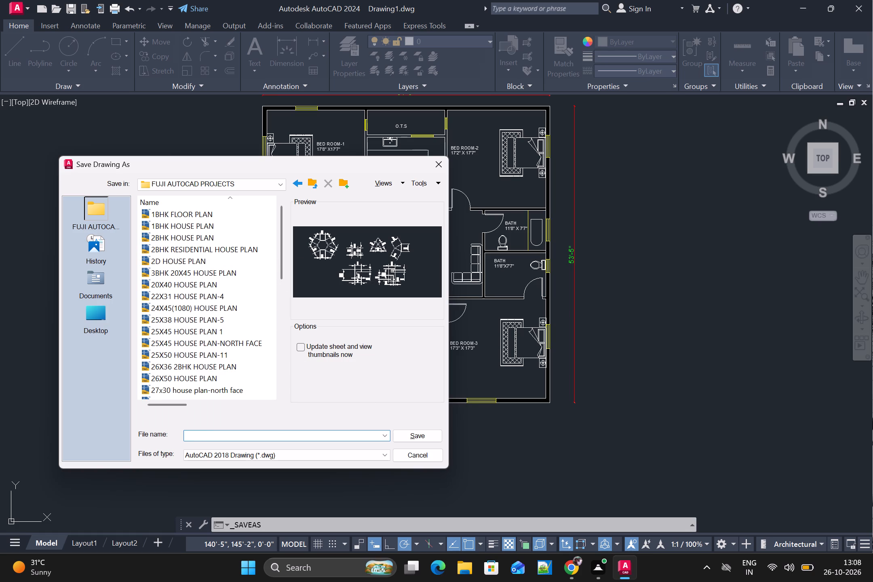
key(4)
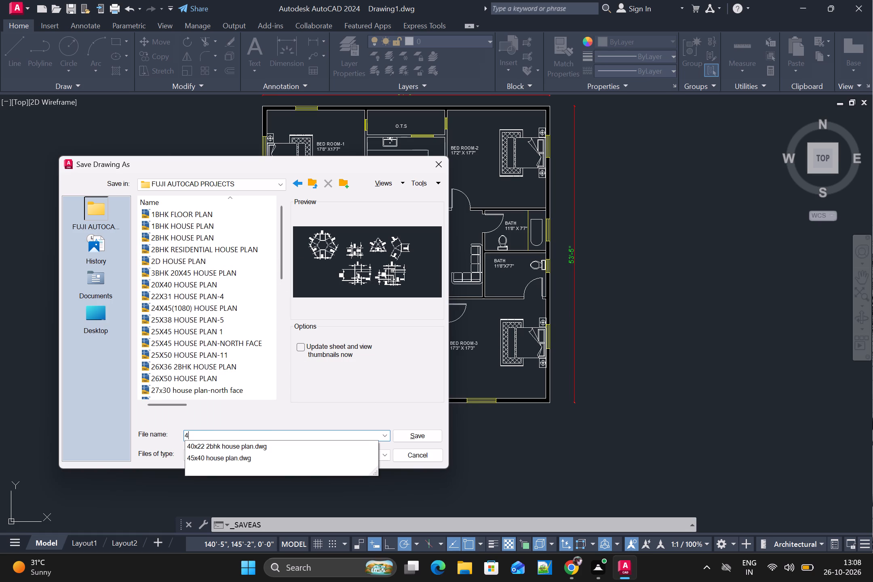
text(BHK FLOOR PLAN)
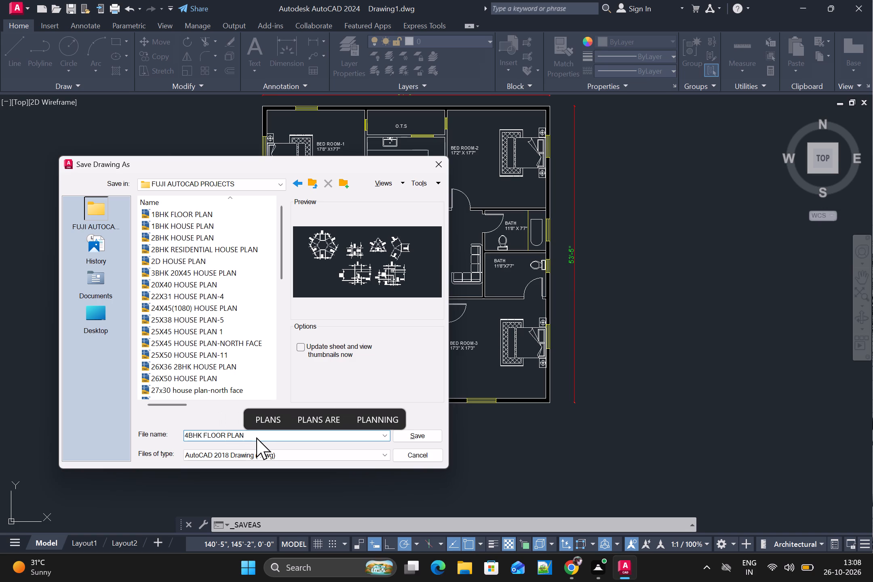
scroll(252, 324, down, 3)
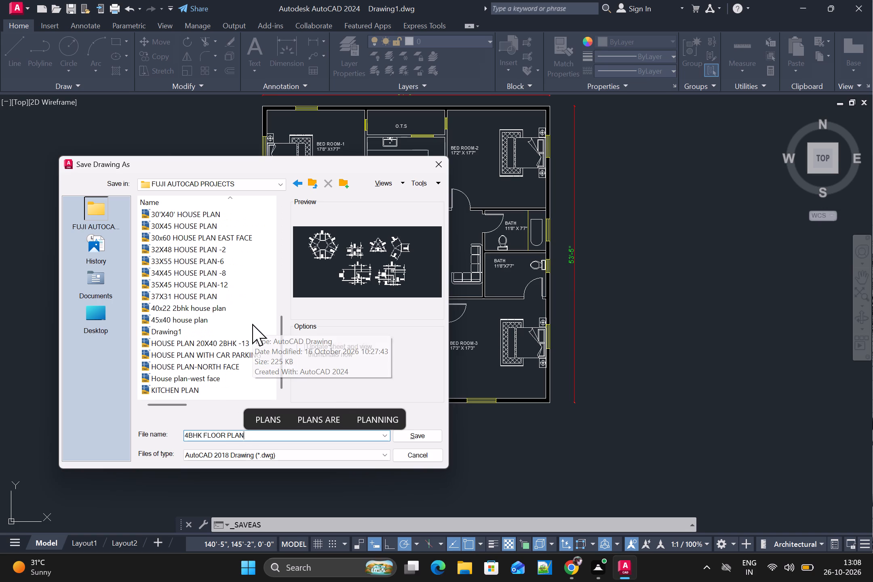
scroll(252, 324, down, 1)
click(427, 436)
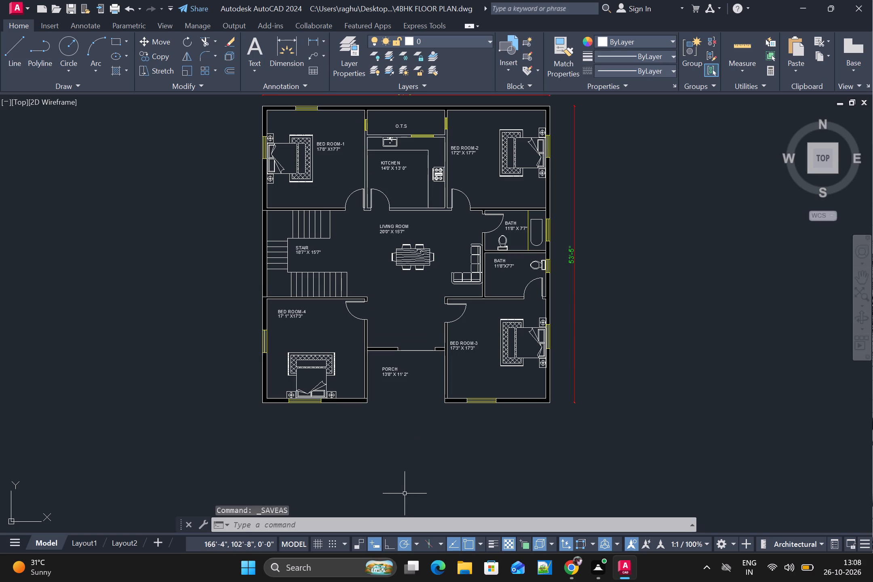
Check the Open and Save settings in Options, including whether a log file is maintained, and accept them.
click(335, 529)
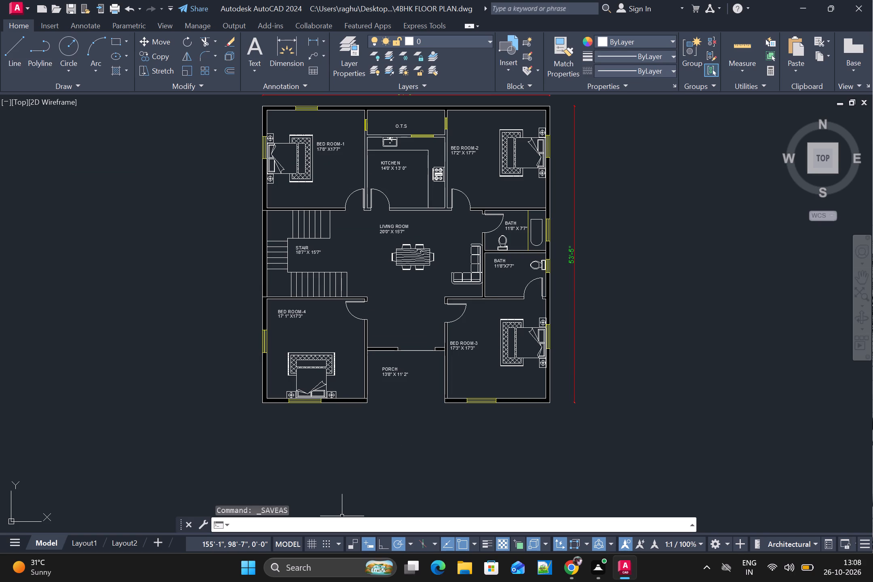
text(OPTIONS)
key(Return)
click(464, 438)
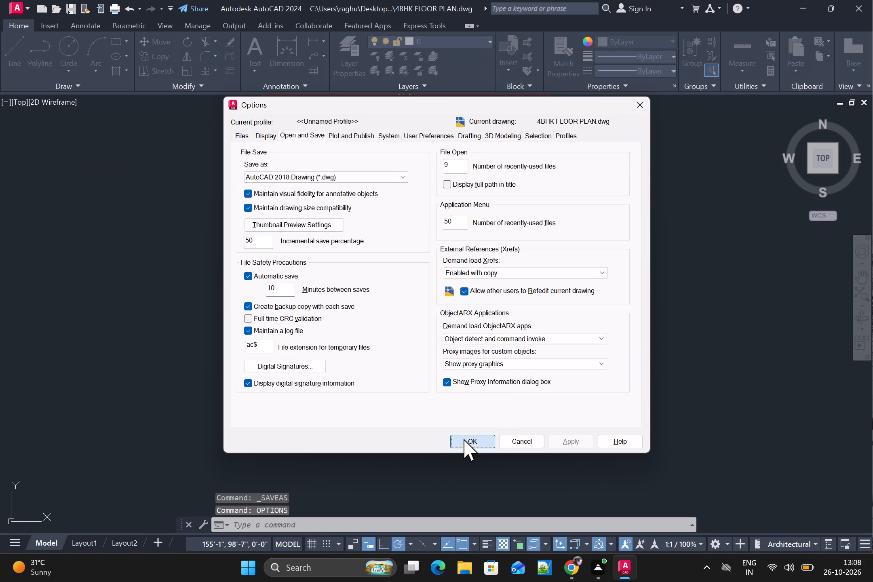
Query the drawing's log file path with the LOGFILENAME system variable.
click(365, 519)
text(LOGFILE NA)
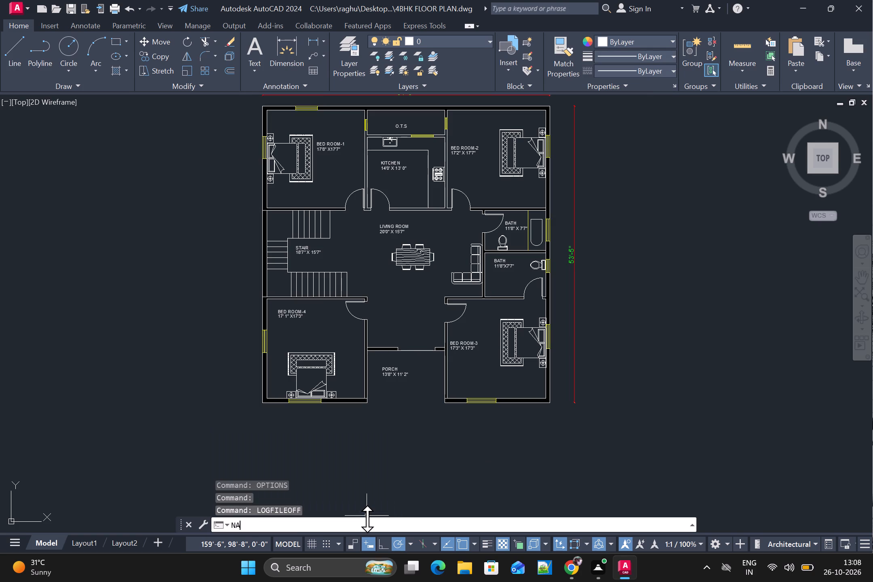
key(BackSpace)
key(BackSpace)
key(BackSpace)
key(BackSpace)
text(LOGFILENAME)
key(Return)
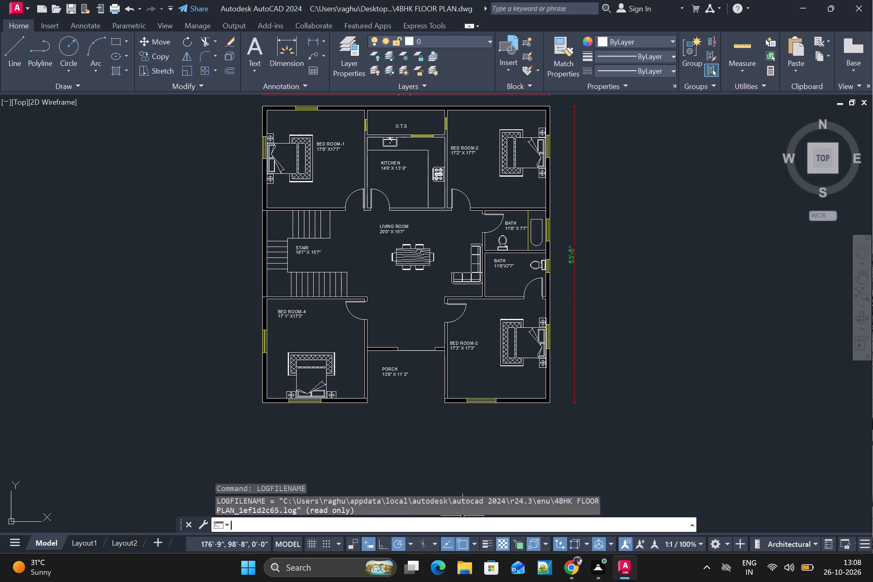
Start plotting the drawing and load the page setup <Previous plot>.
click(347, 526)
key(ctrl+p)
key(Return)
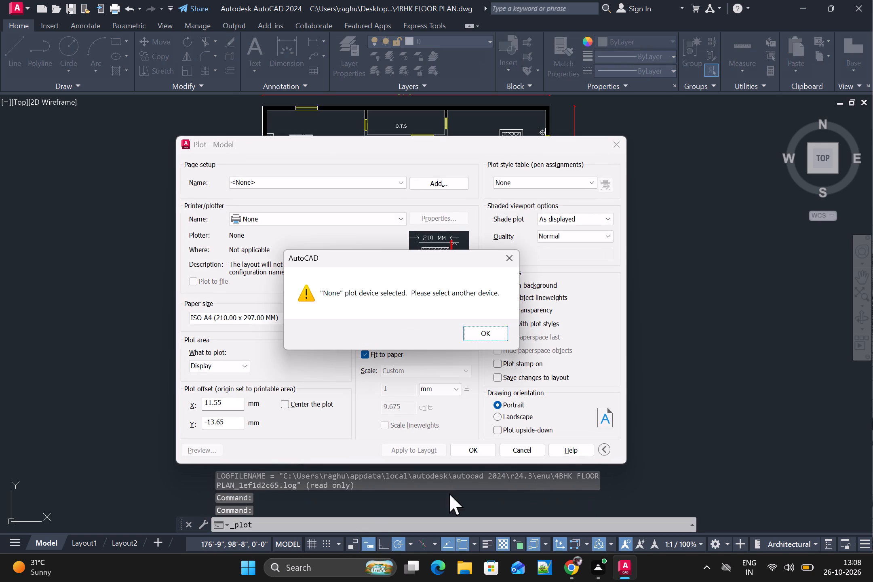
click(487, 337)
click(386, 180)
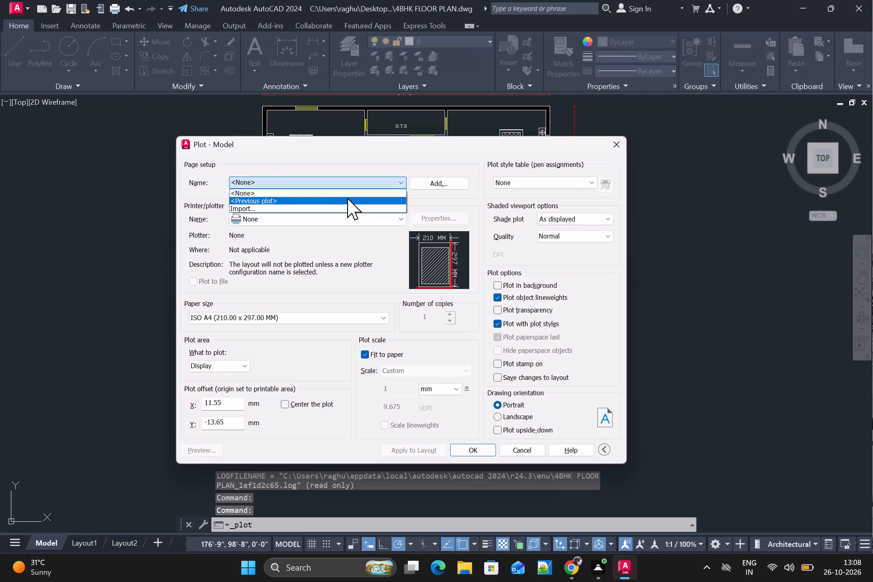
click(346, 199)
Set the plot window around the whole floor plan, including its title and overall dimensions, and apply the settings to the layout.
click(307, 364)
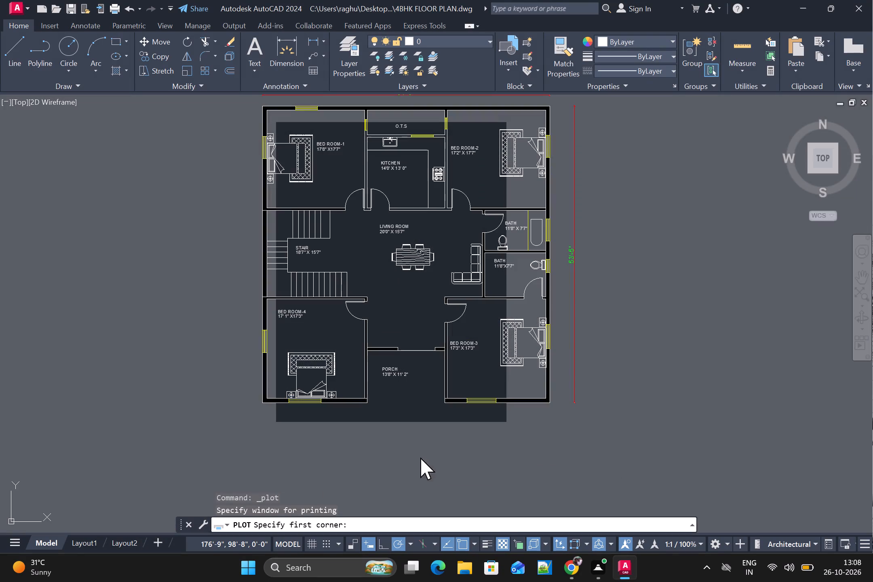
scroll(217, 191, down, 1)
drag(221, 99, 412, 161)
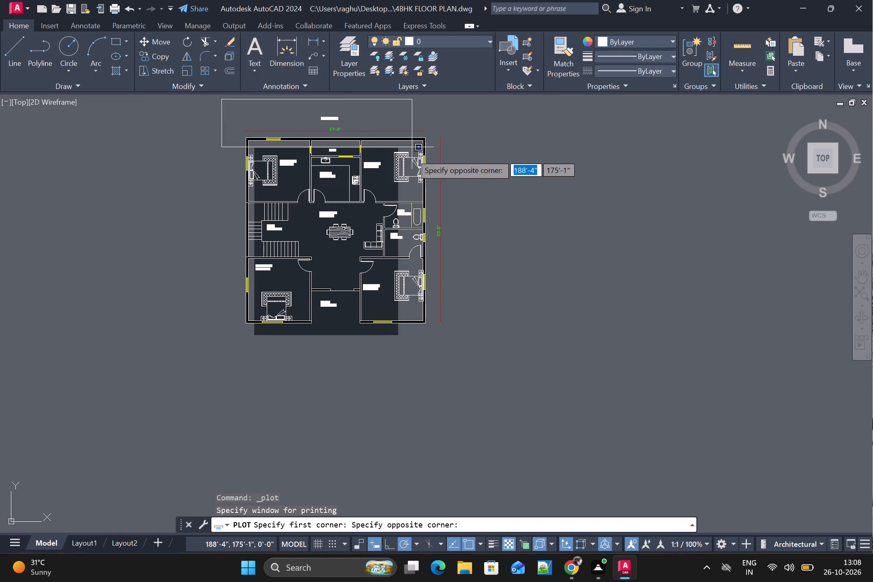
drag(412, 161, 448, 350)
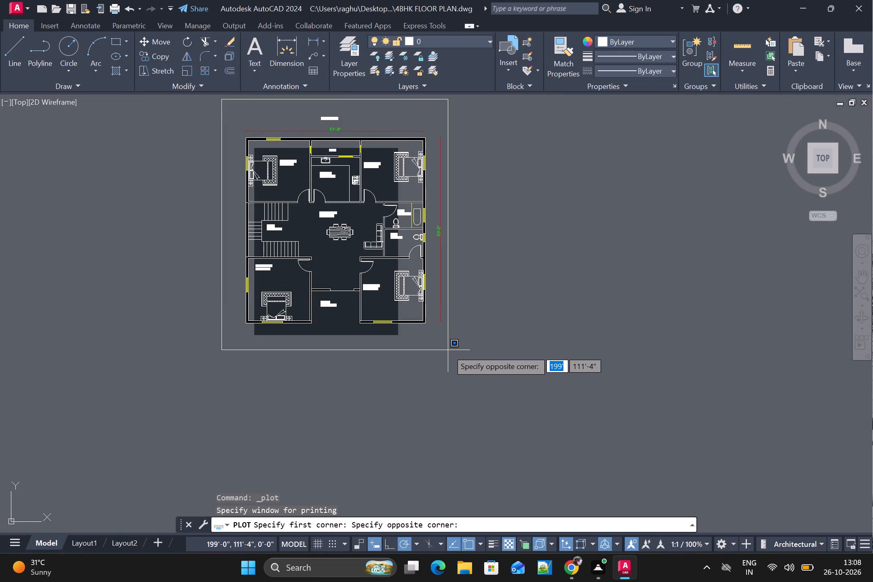
drag(448, 350, 447, 350)
click(447, 352)
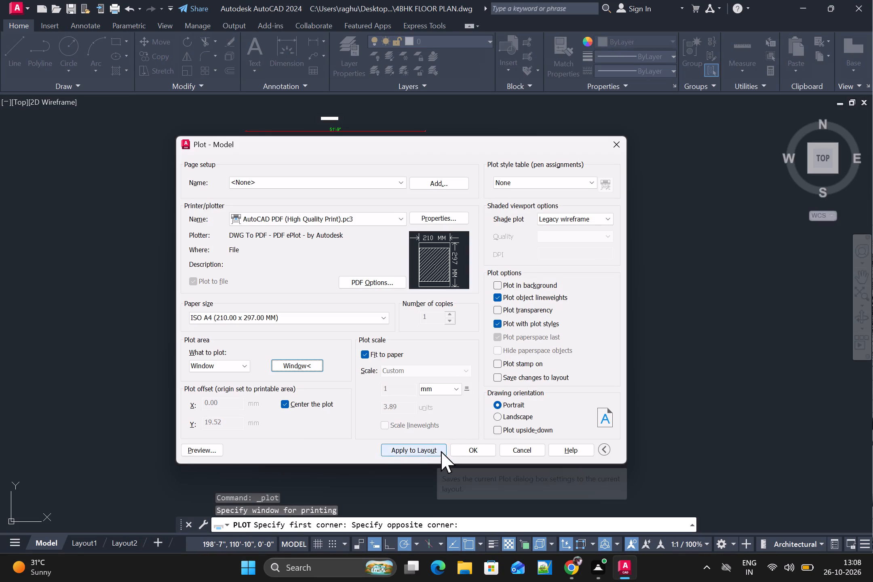
click(442, 450)
Plot the floor plan to PDF in the Desktop's FUJI AUTOCAD PROJECTS folder, keeping the suggested file name.
click(473, 447)
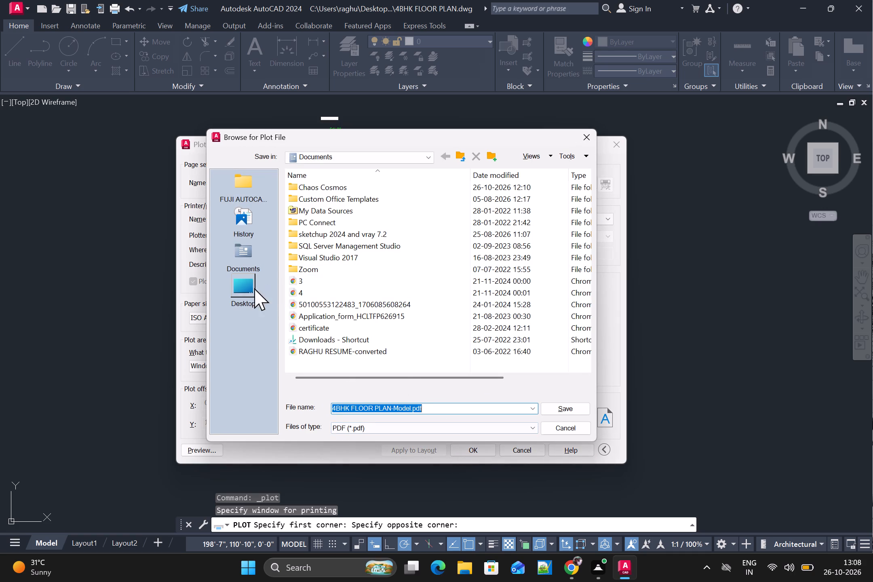
click(238, 292)
scroll(317, 279, down, 2)
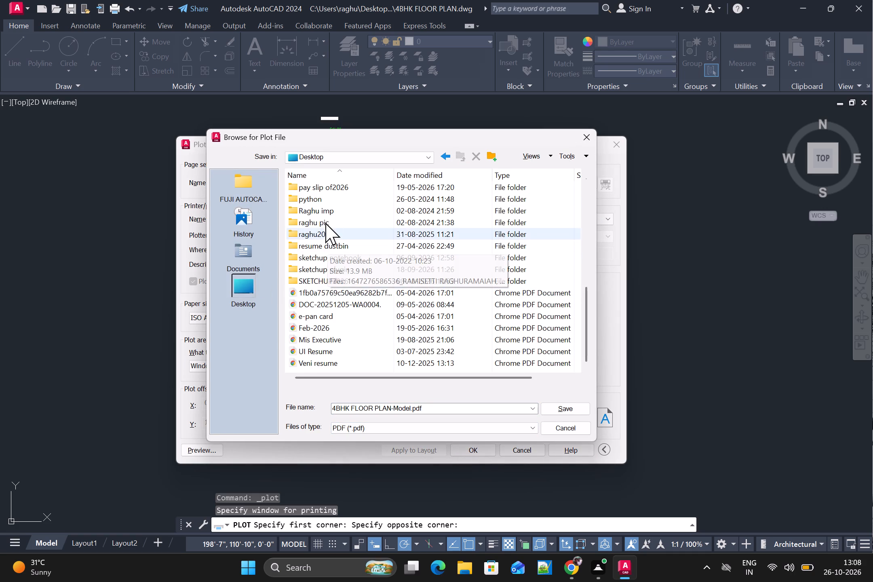
scroll(325, 190, up, 1)
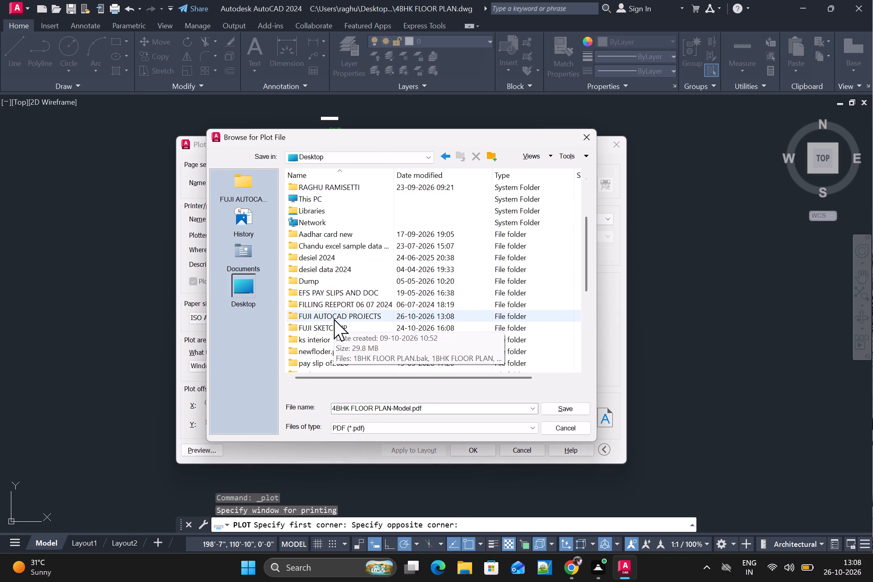
double_click(335, 318)
click(564, 407)
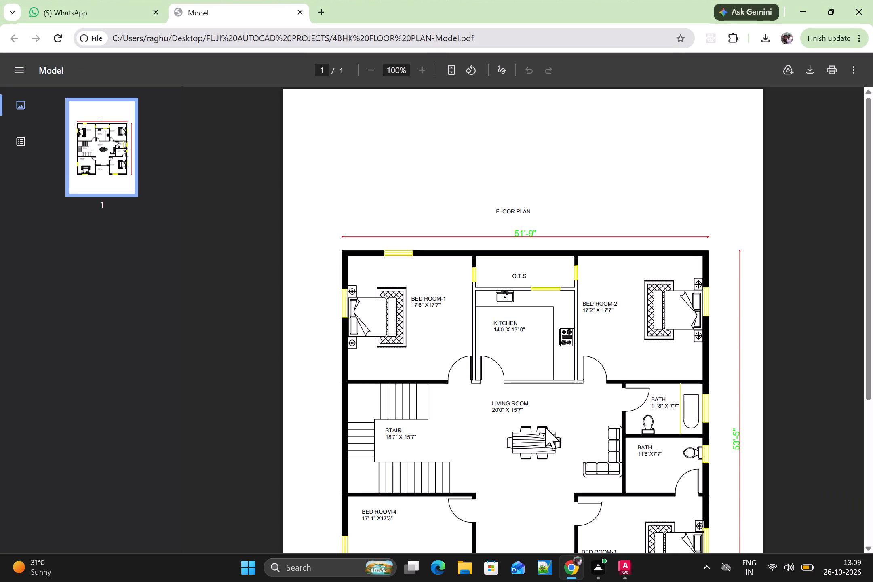
Switch from the plotted PDF in Chrome back to the floor plan drawing in AutoCAD.
key(alt+Tab)
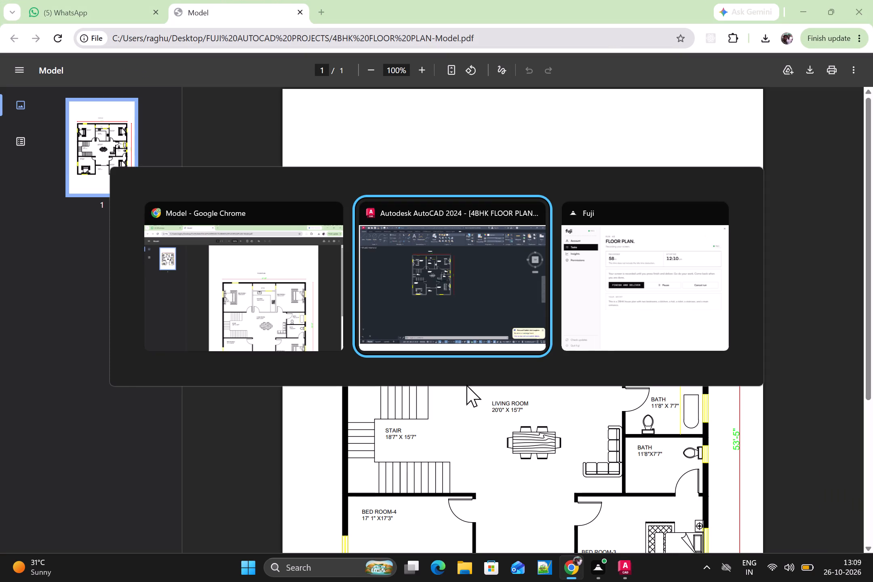